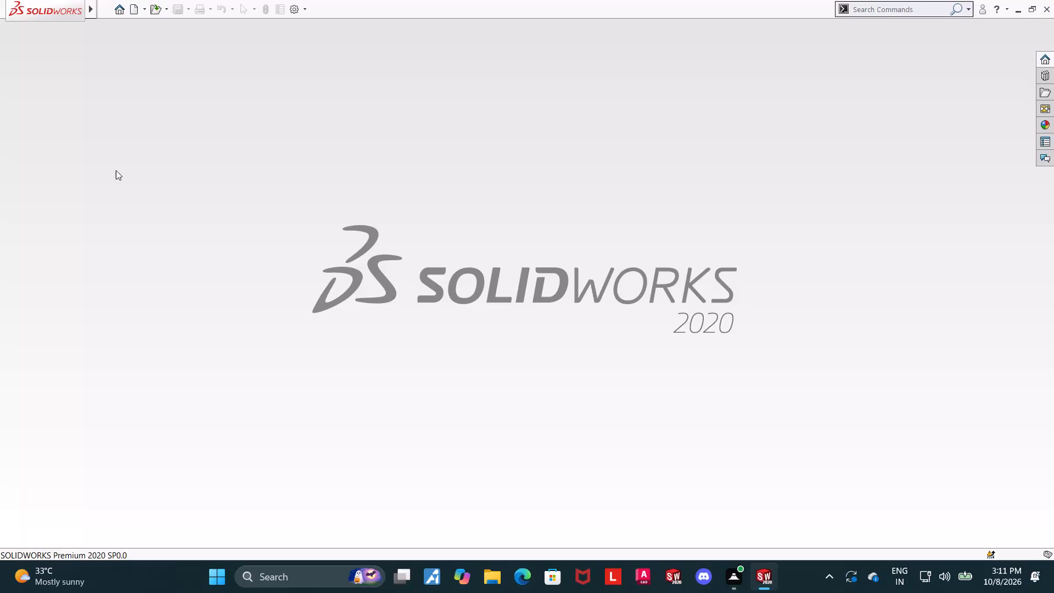
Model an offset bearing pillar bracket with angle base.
Create a new part document.
{"action": "left_click", "coordinate": [128, 13]}
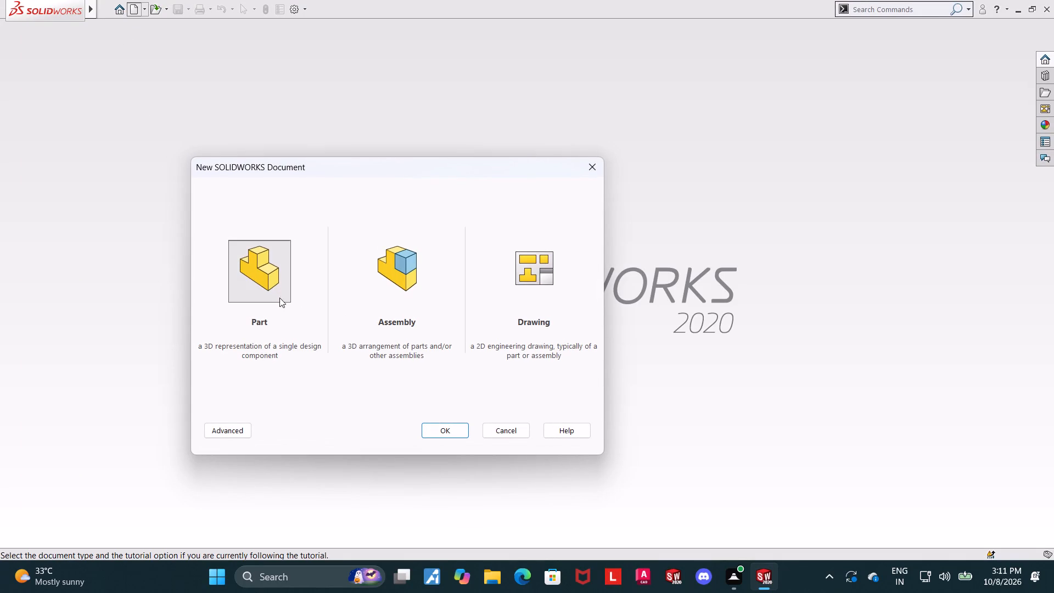
{"action": "double_click", "coordinate": [278, 289]}
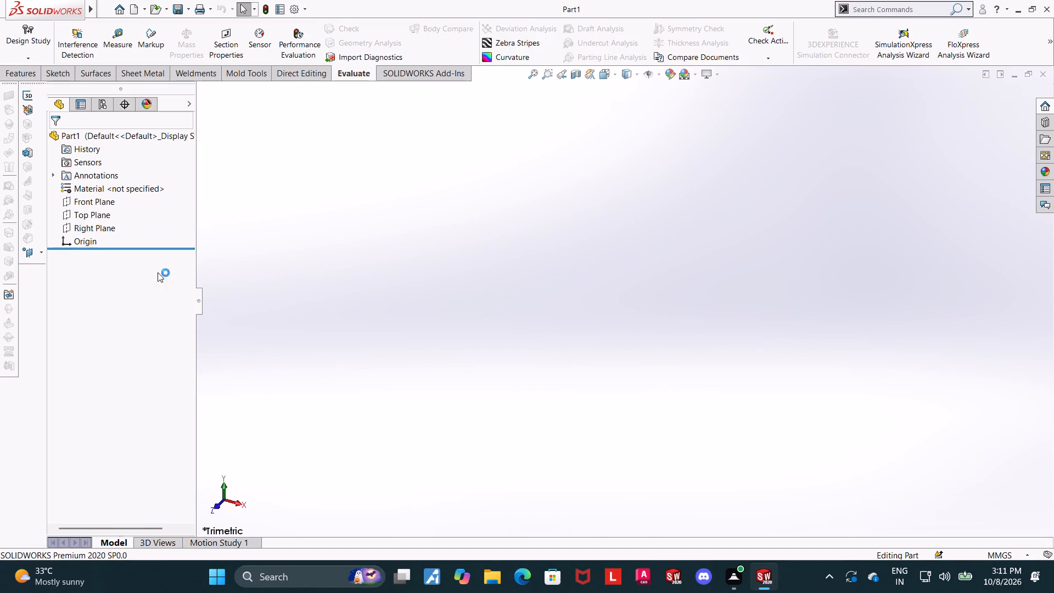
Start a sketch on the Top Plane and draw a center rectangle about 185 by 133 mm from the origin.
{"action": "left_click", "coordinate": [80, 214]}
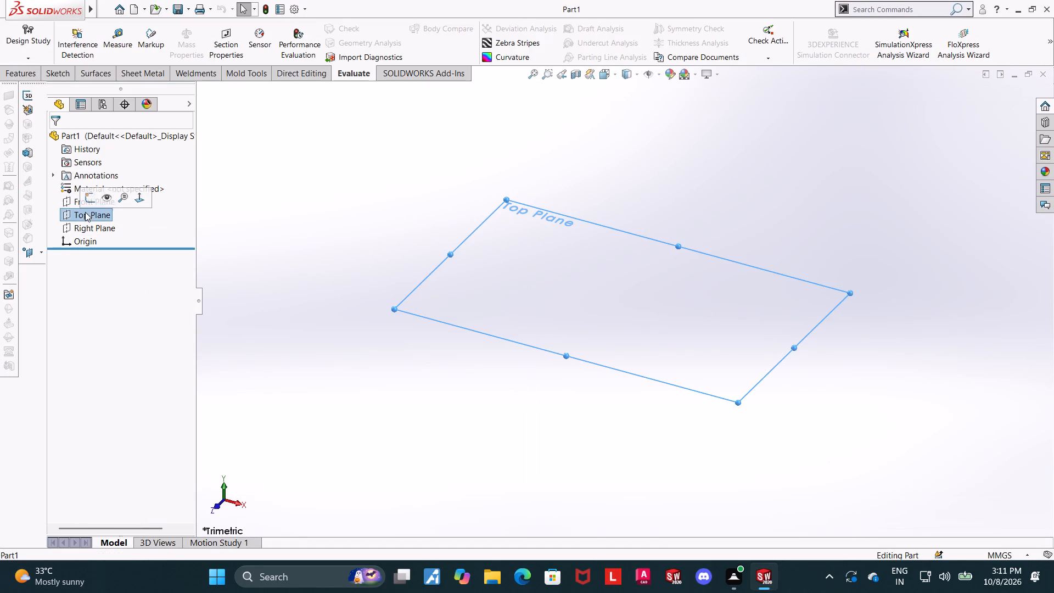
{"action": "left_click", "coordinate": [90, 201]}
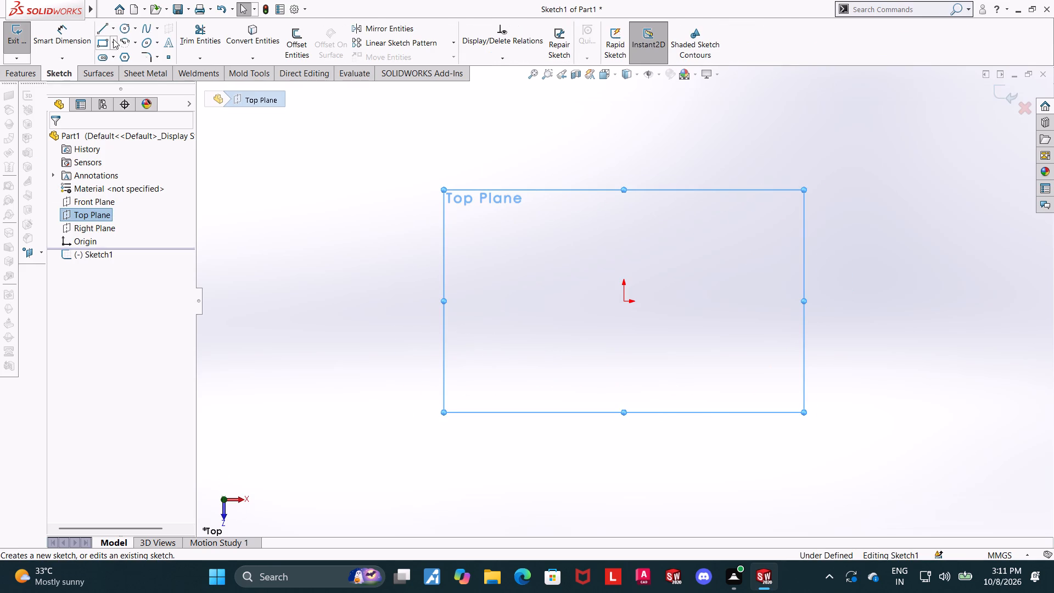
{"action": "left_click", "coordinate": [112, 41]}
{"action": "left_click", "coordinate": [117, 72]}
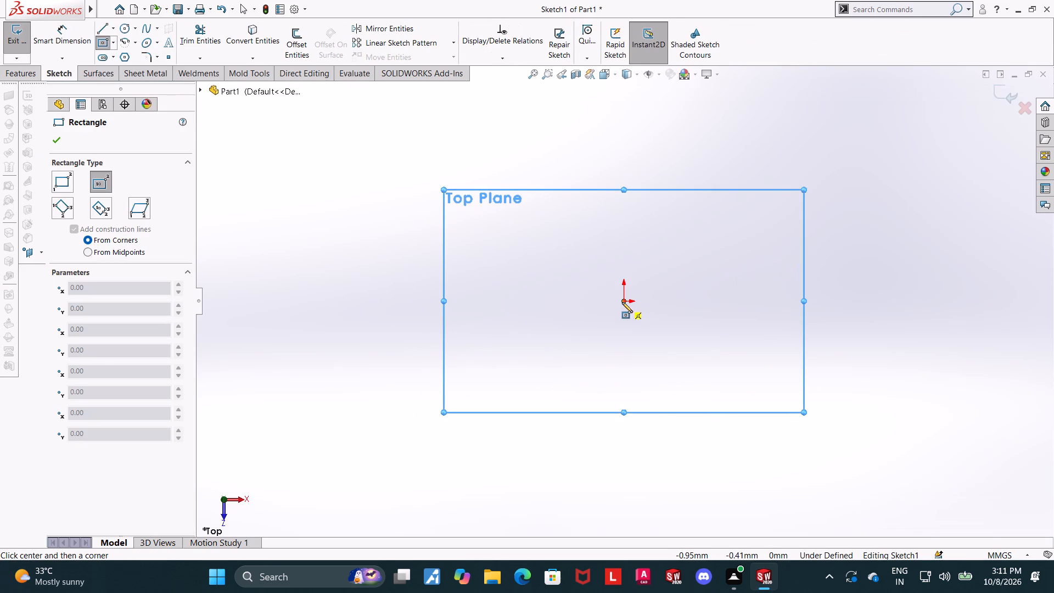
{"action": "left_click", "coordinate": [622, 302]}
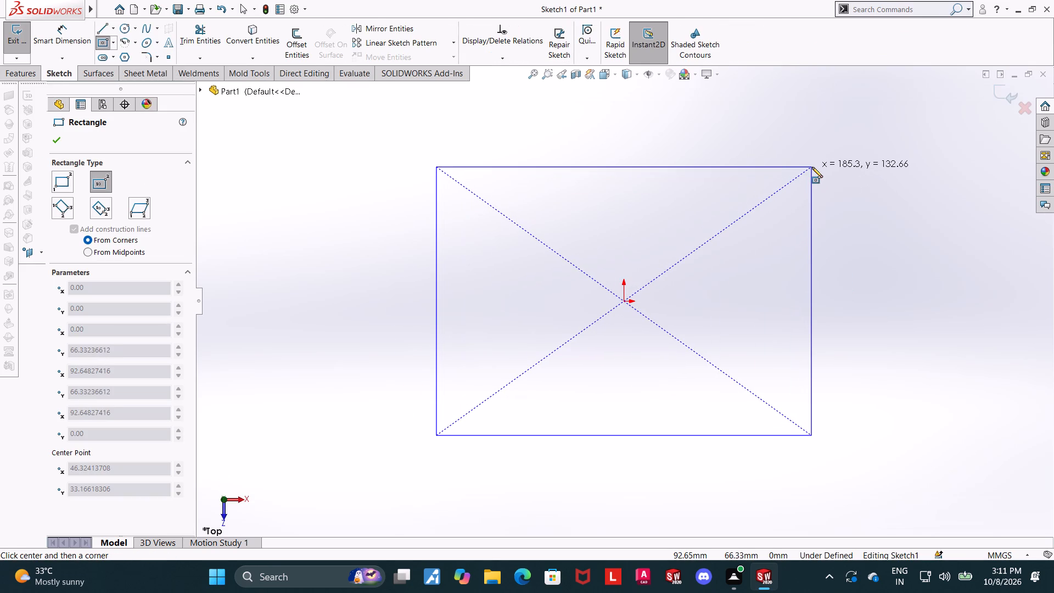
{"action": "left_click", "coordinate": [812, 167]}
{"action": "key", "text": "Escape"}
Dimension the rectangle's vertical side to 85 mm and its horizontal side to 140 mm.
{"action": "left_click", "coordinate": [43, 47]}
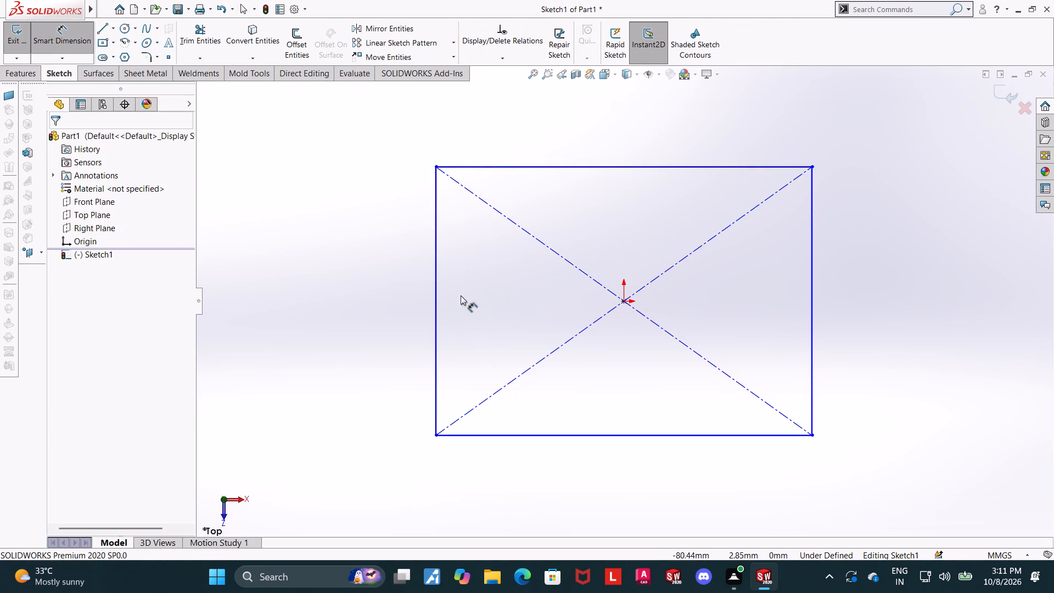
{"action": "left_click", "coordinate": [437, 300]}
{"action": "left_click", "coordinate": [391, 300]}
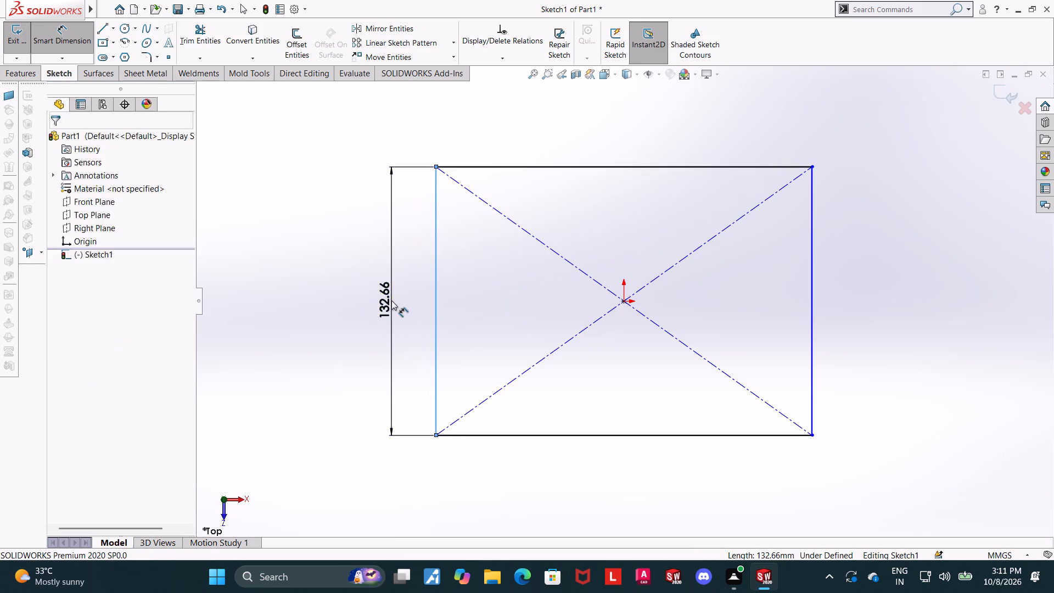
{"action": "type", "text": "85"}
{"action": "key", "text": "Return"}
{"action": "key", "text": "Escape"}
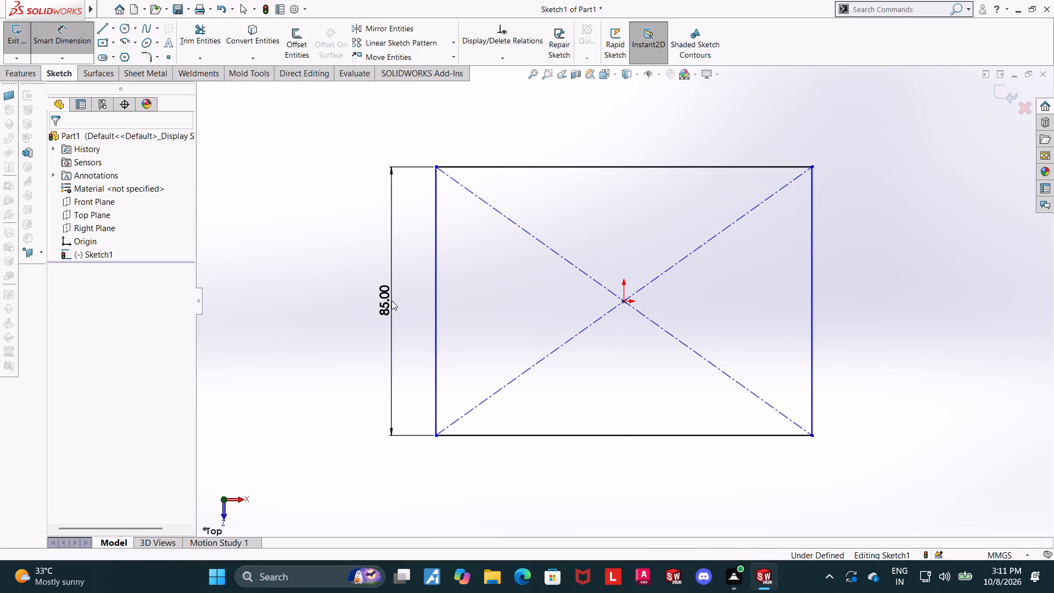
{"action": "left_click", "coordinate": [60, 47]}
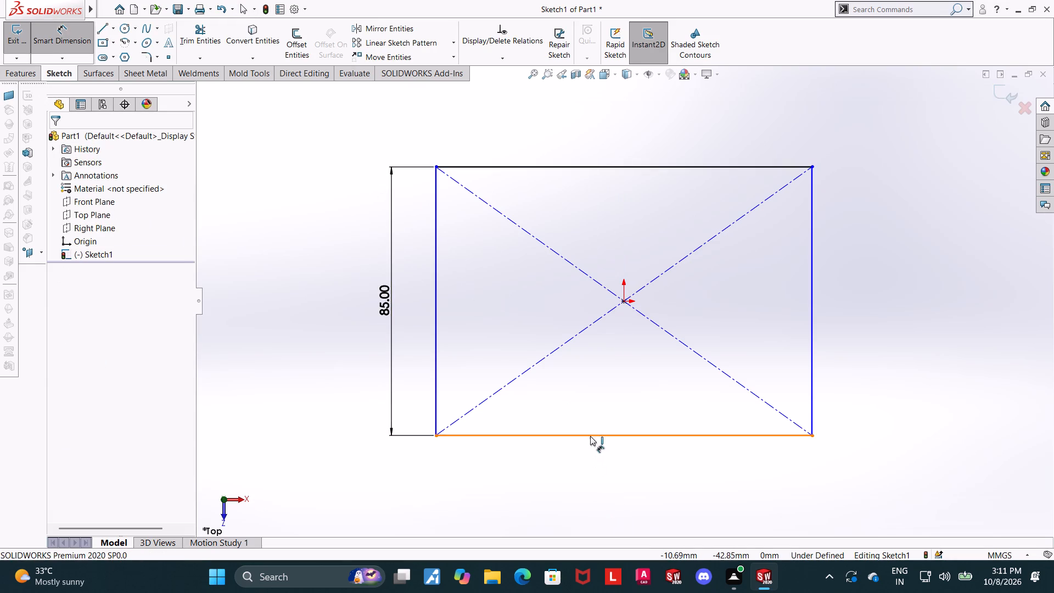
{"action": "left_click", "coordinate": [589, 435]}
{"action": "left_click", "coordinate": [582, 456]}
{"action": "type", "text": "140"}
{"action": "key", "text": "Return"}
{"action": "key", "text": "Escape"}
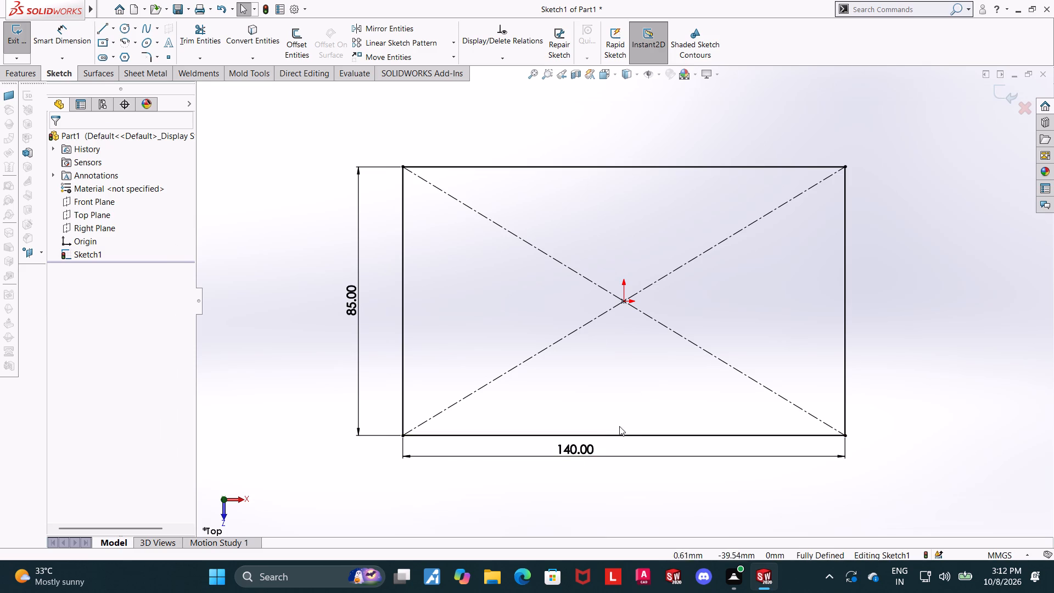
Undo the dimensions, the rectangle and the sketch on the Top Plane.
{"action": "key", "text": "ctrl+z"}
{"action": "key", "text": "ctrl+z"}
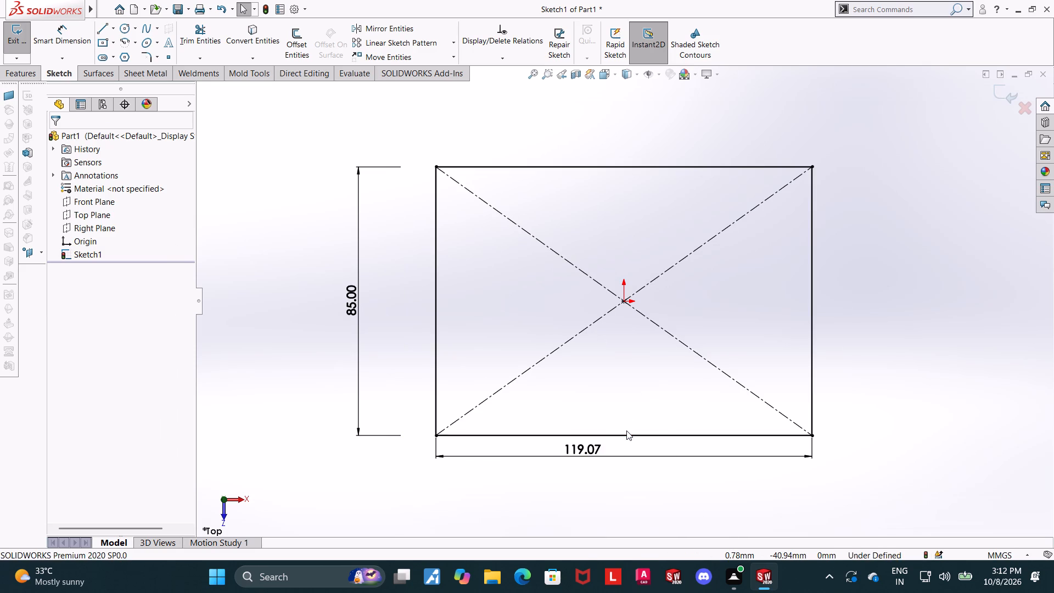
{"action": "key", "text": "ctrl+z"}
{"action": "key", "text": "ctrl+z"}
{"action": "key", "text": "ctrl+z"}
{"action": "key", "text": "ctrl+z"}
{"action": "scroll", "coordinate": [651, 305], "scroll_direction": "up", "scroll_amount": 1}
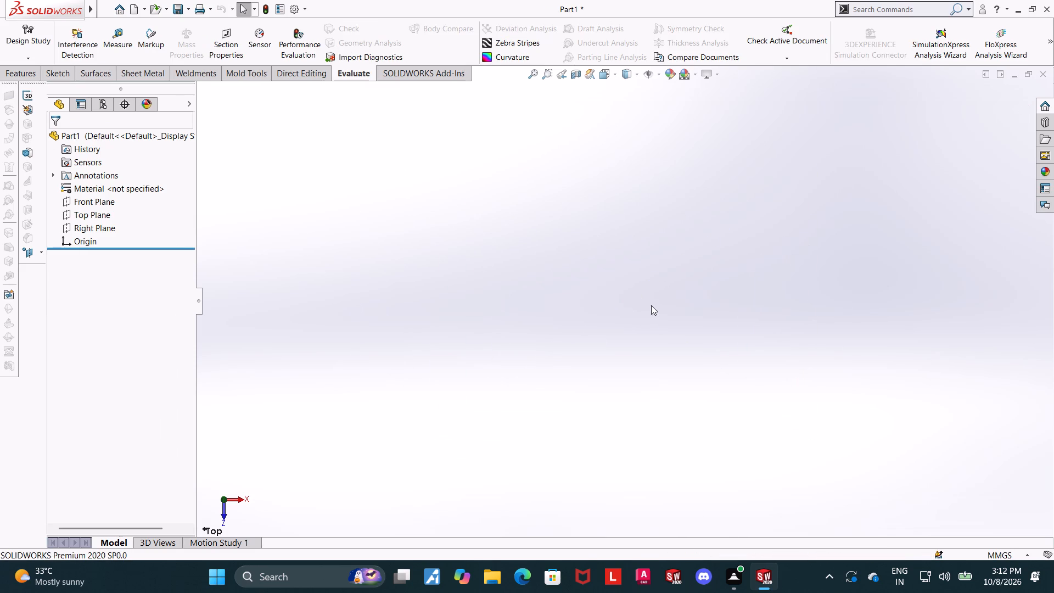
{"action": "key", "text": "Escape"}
Start a sketch on the Right Plane and draw a center rectangle about 249 by 18 mm from the origin.
{"action": "left_click", "coordinate": [33, 79]}
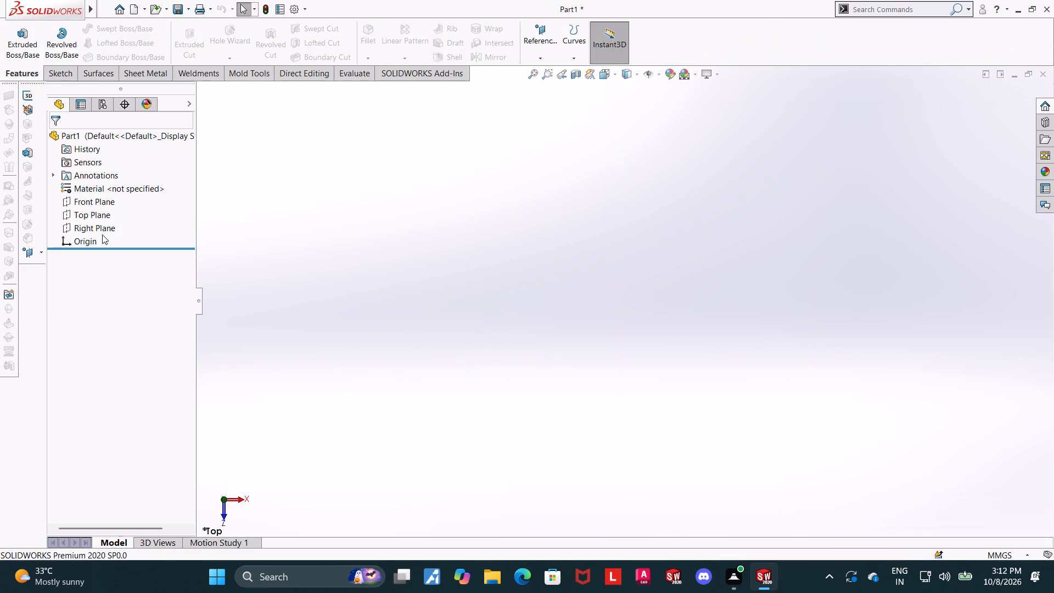
{"action": "left_click", "coordinate": [102, 234]}
{"action": "left_click", "coordinate": [102, 228]}
{"action": "left_click", "coordinate": [108, 216]}
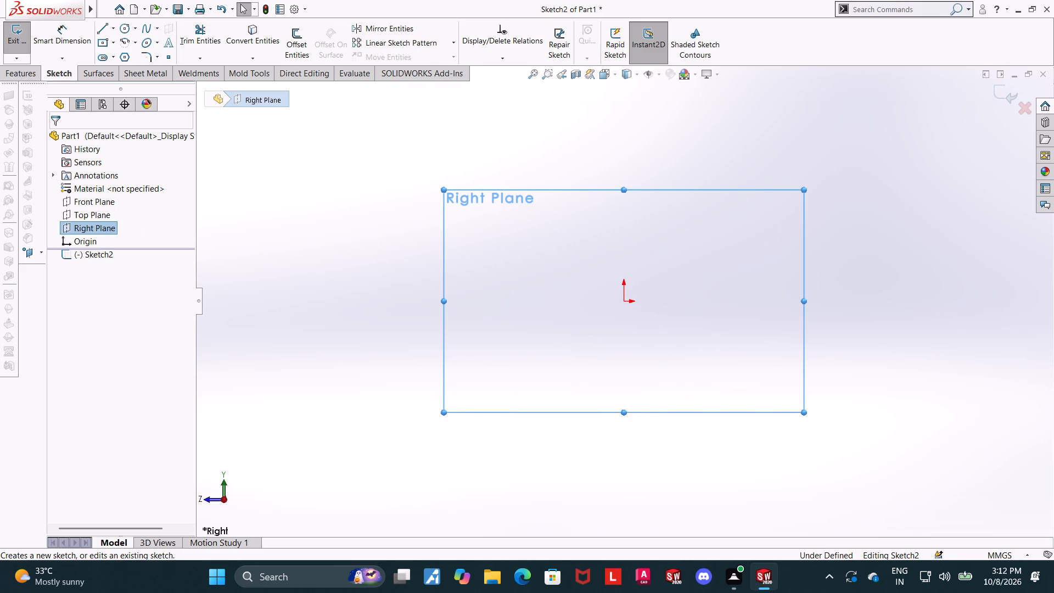
{"action": "left_click", "coordinate": [103, 43]}
{"action": "left_click", "coordinate": [625, 300]}
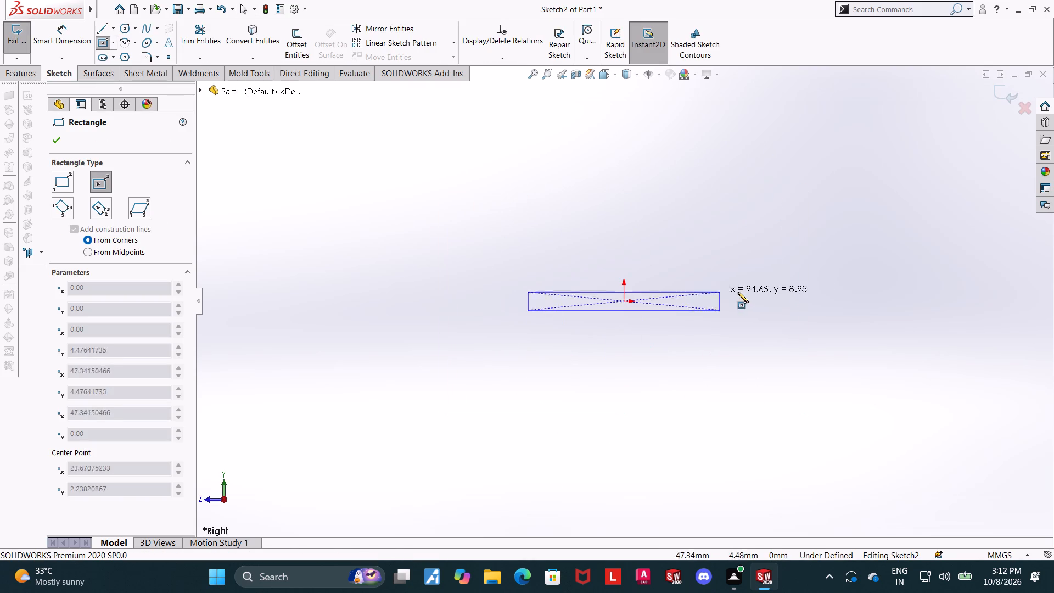
{"action": "left_click", "coordinate": [871, 283]}
{"action": "key", "text": "Escape"}
{"action": "key", "text": "Escape"}
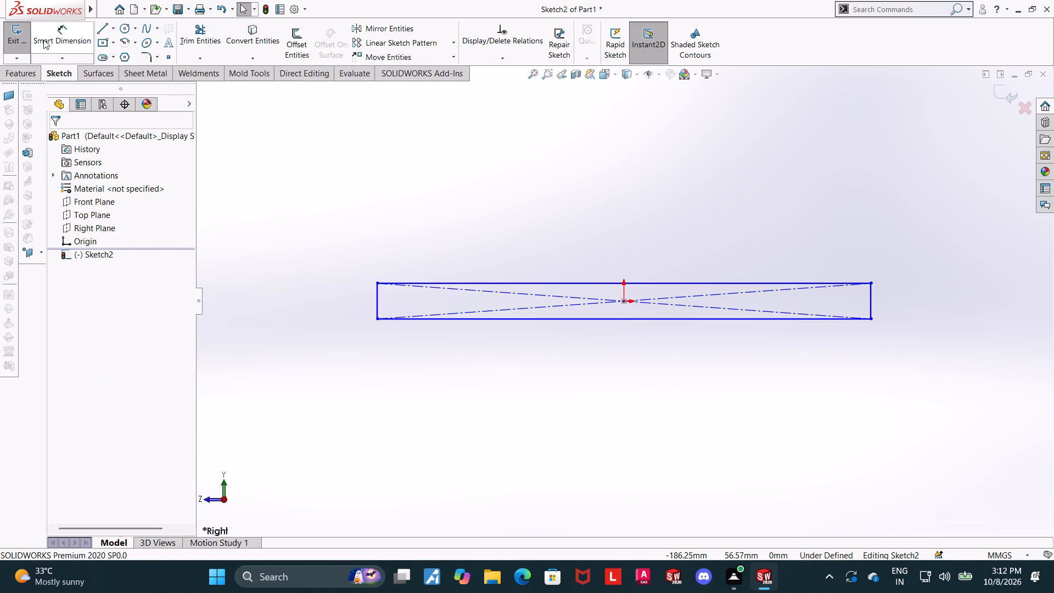
Dimension the rectangle's height to 18 mm and its width to 85 mm.
{"action": "left_click", "coordinate": [43, 40]}
{"action": "left_click", "coordinate": [377, 299]}
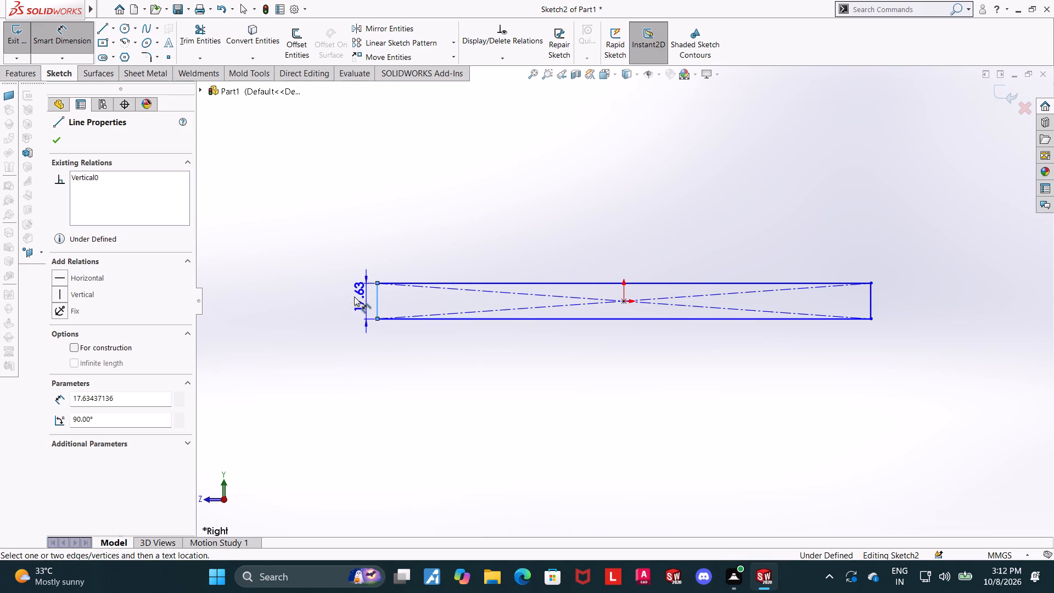
{"action": "left_click", "coordinate": [351, 296]}
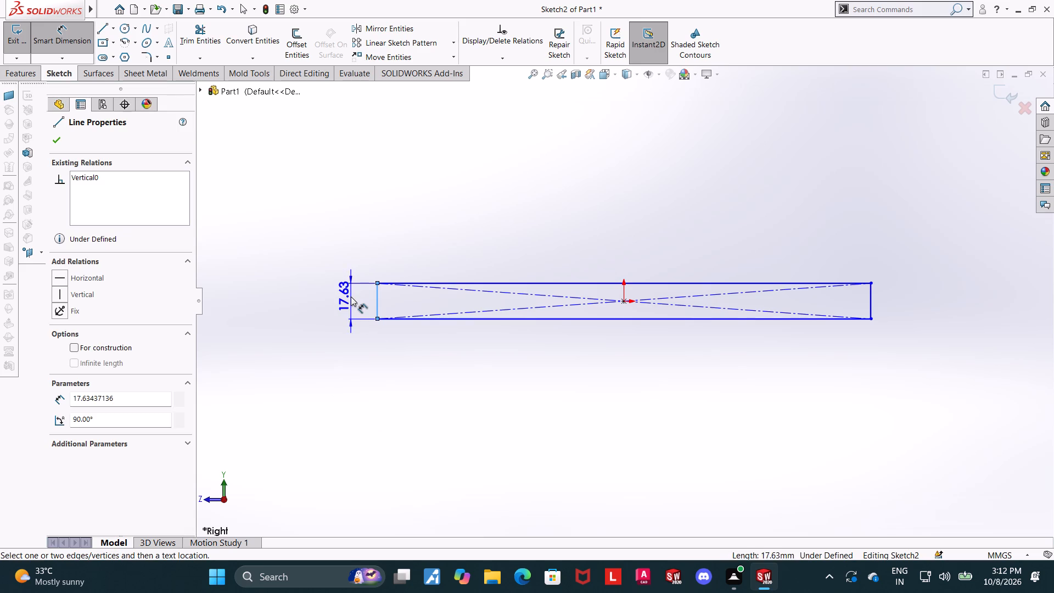
{"action": "type", "text": "18"}
{"action": "key", "text": "Return"}
{"action": "key", "text": "Escape"}
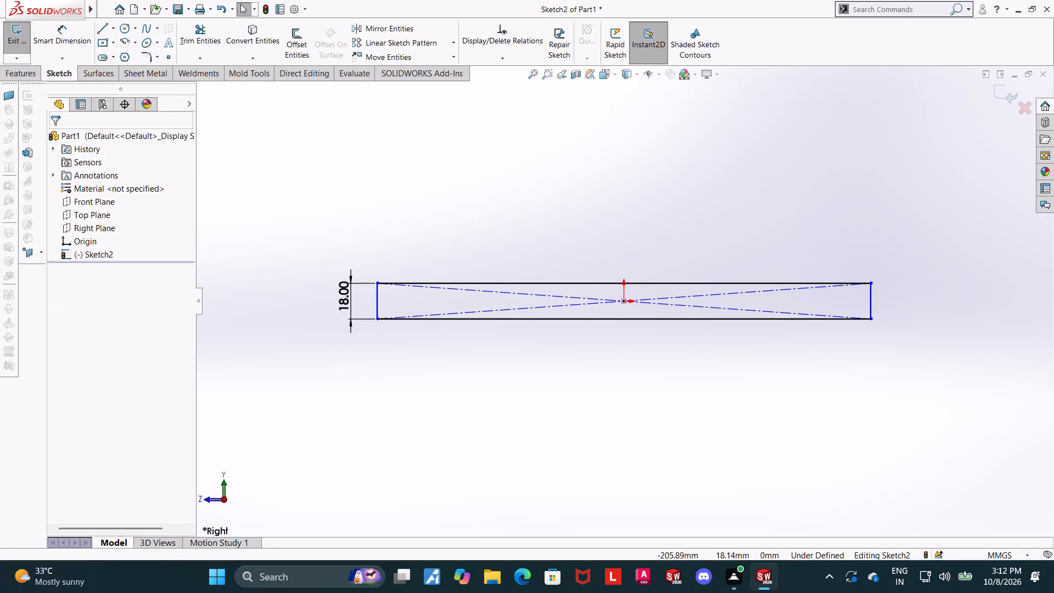
{"action": "left_click", "coordinate": [70, 40]}
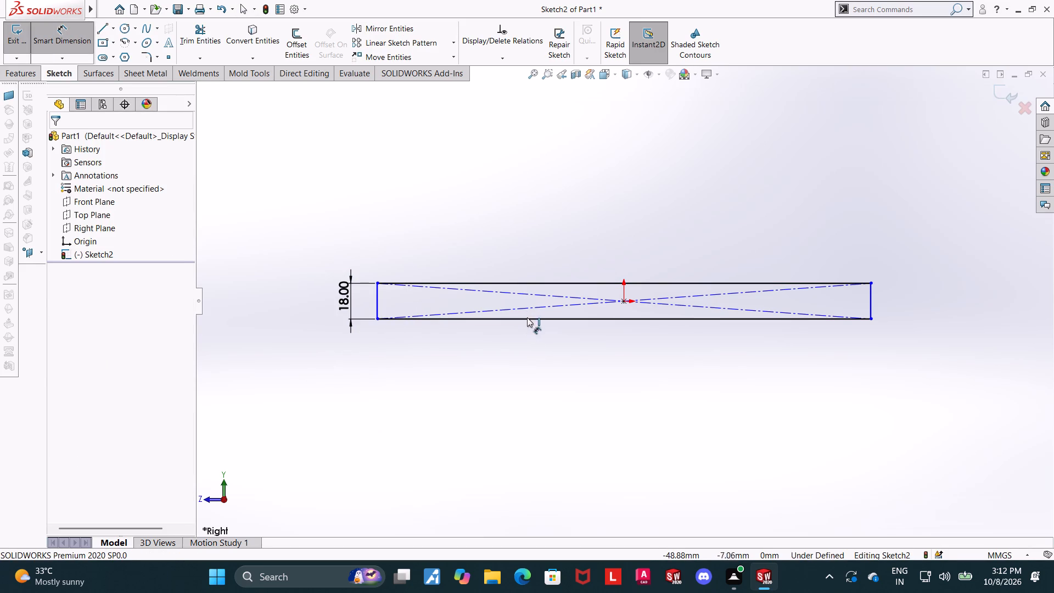
{"action": "left_click", "coordinate": [527, 321]}
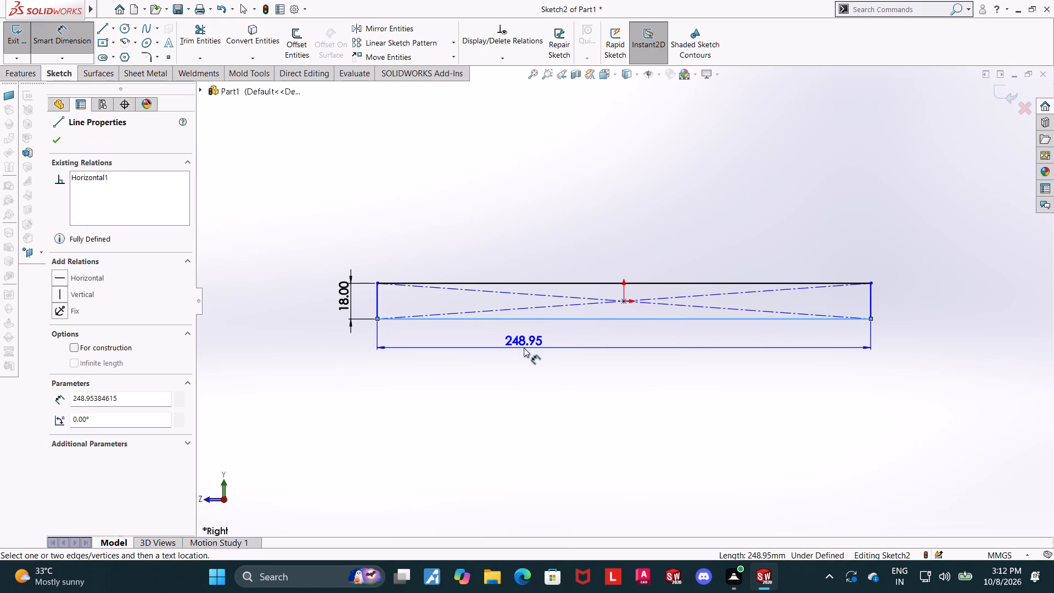
{"action": "left_click", "coordinate": [524, 348]}
{"action": "type", "text": "85"}
{"action": "key", "text": "Return"}
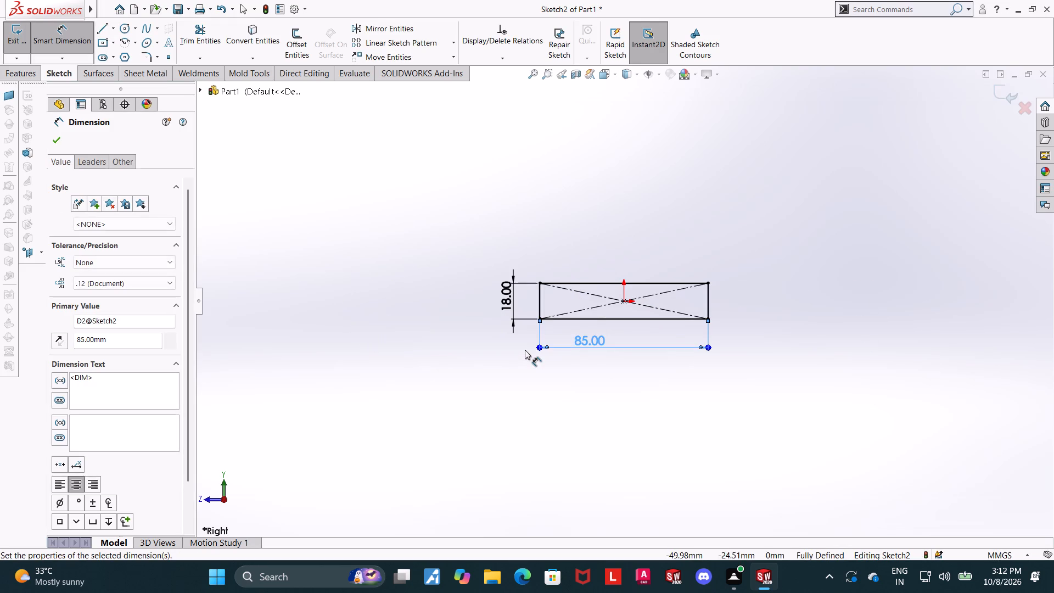
{"action": "key", "text": "Escape"}
Sketch a three-line rectangular notch about 55 mm wide, rising from the rectangle's bottom edge and returning to it.
{"action": "scroll", "coordinate": [692, 289], "scroll_direction": "up", "scroll_amount": 1}
{"action": "scroll", "coordinate": [681, 290], "scroll_direction": "down", "scroll_amount": 5}
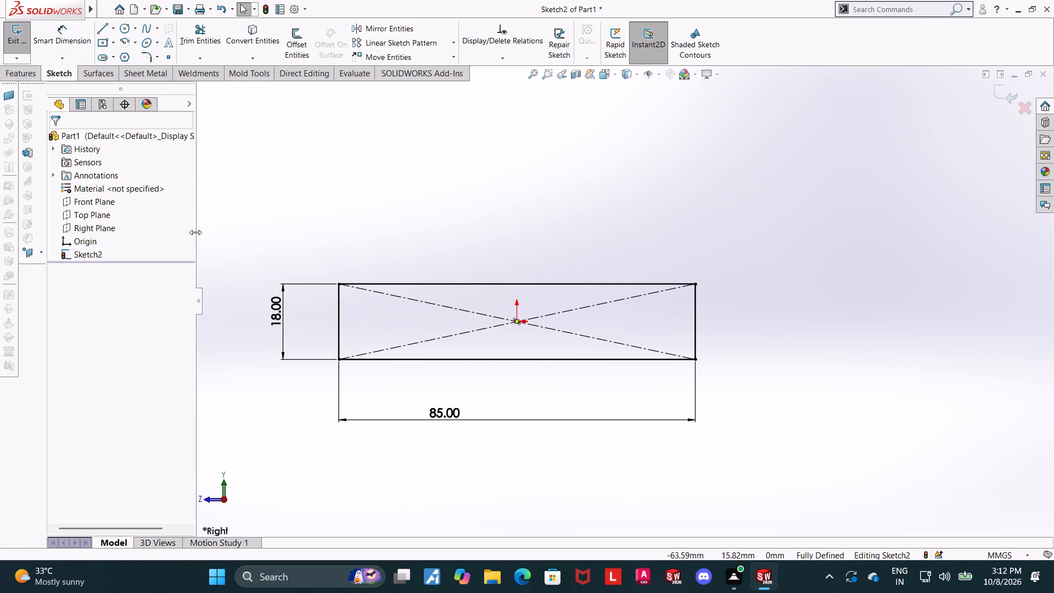
{"action": "left_click", "coordinate": [103, 26]}
{"action": "scroll", "coordinate": [274, 256], "scroll_direction": "down", "scroll_amount": 2}
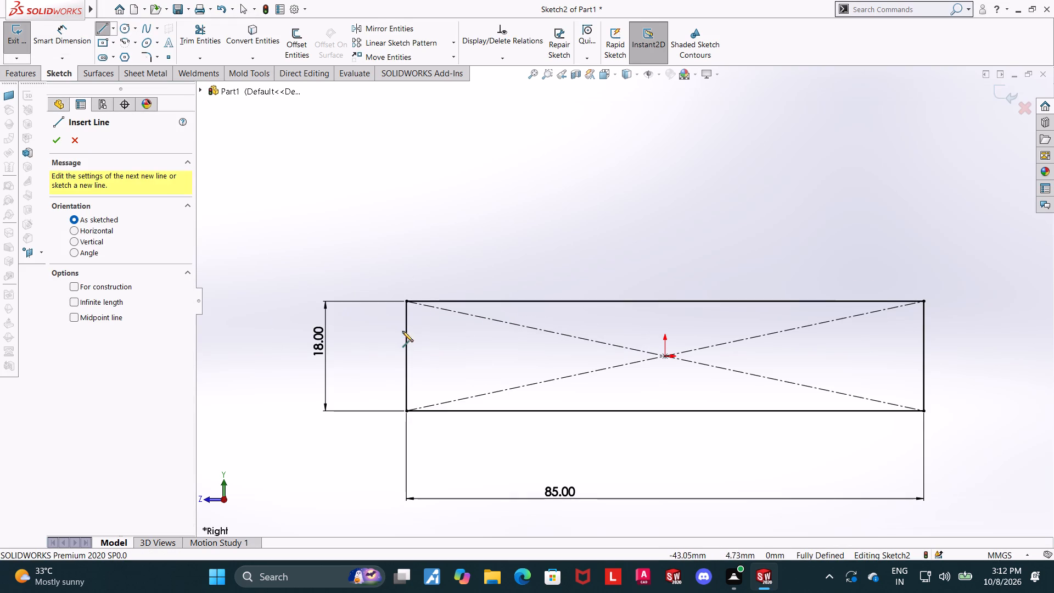
{"action": "left_click", "coordinate": [488, 412]}
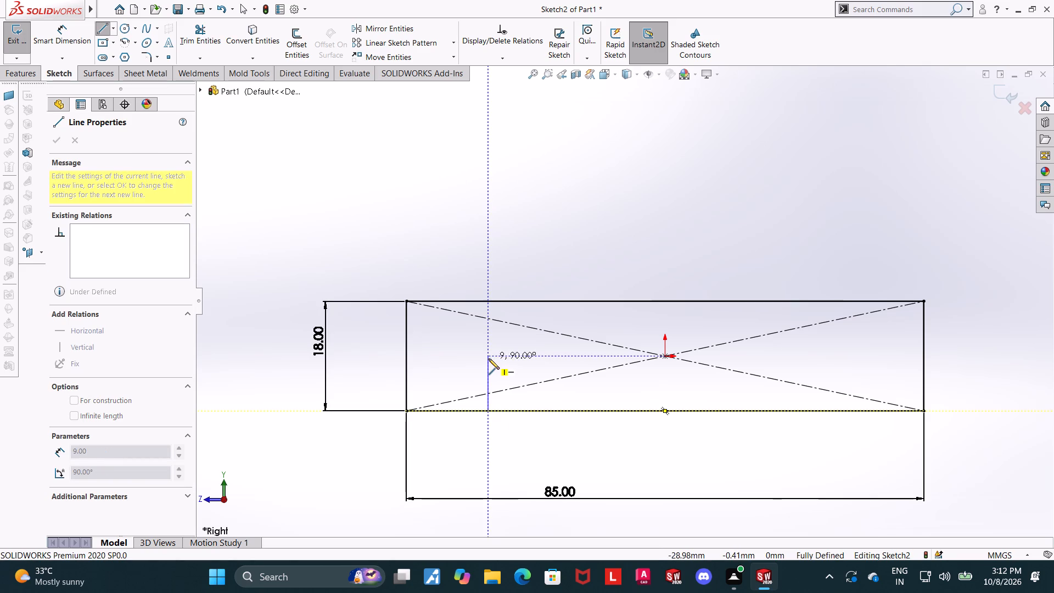
{"action": "left_click", "coordinate": [488, 377]}
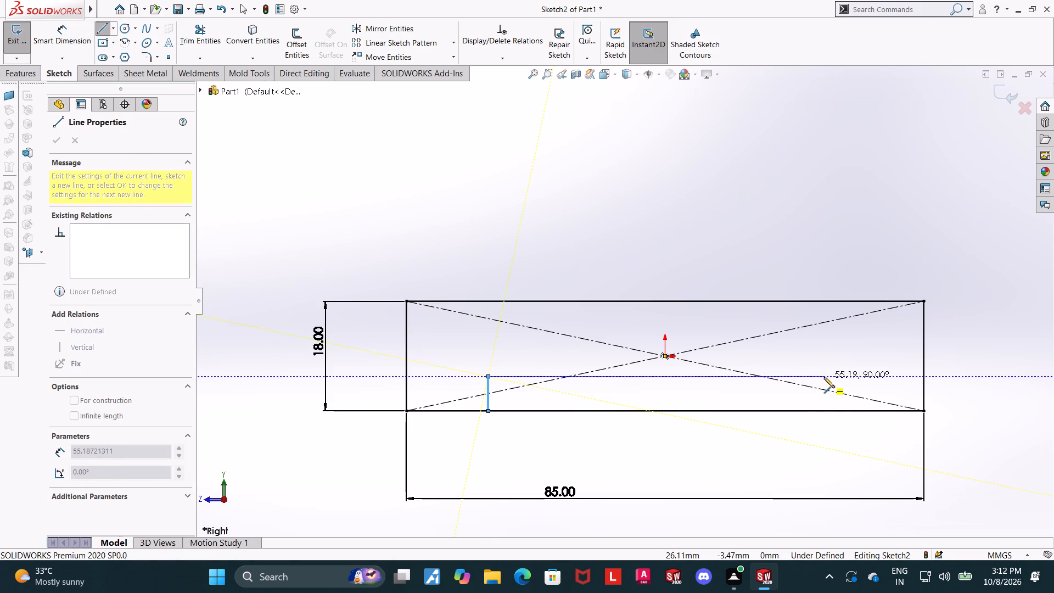
{"action": "left_click", "coordinate": [824, 377]}
{"action": "left_click", "coordinate": [825, 413]}
{"action": "key", "text": "Escape"}
{"action": "key", "text": "Escape"}
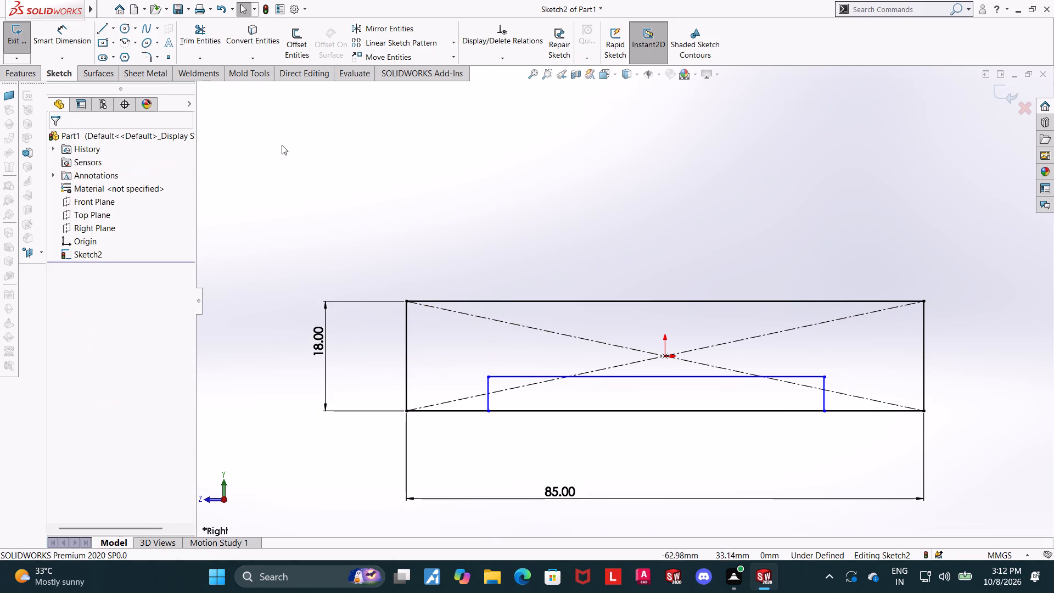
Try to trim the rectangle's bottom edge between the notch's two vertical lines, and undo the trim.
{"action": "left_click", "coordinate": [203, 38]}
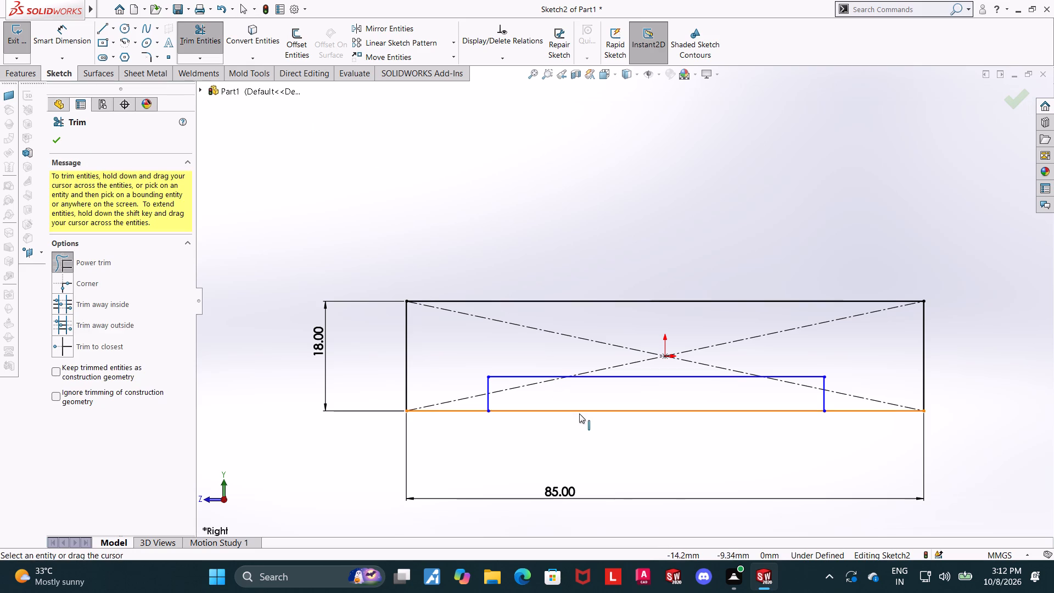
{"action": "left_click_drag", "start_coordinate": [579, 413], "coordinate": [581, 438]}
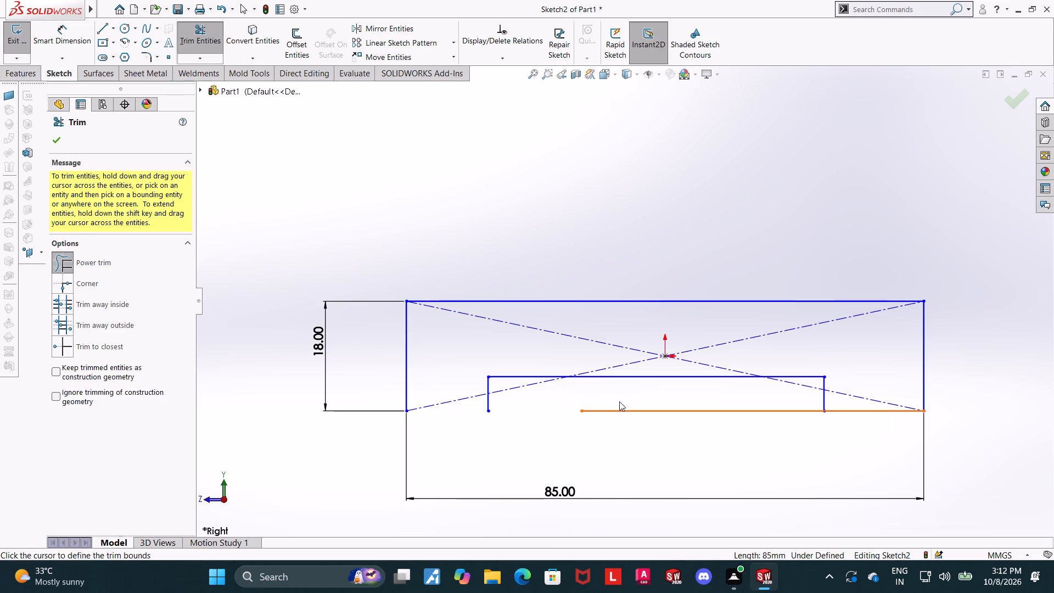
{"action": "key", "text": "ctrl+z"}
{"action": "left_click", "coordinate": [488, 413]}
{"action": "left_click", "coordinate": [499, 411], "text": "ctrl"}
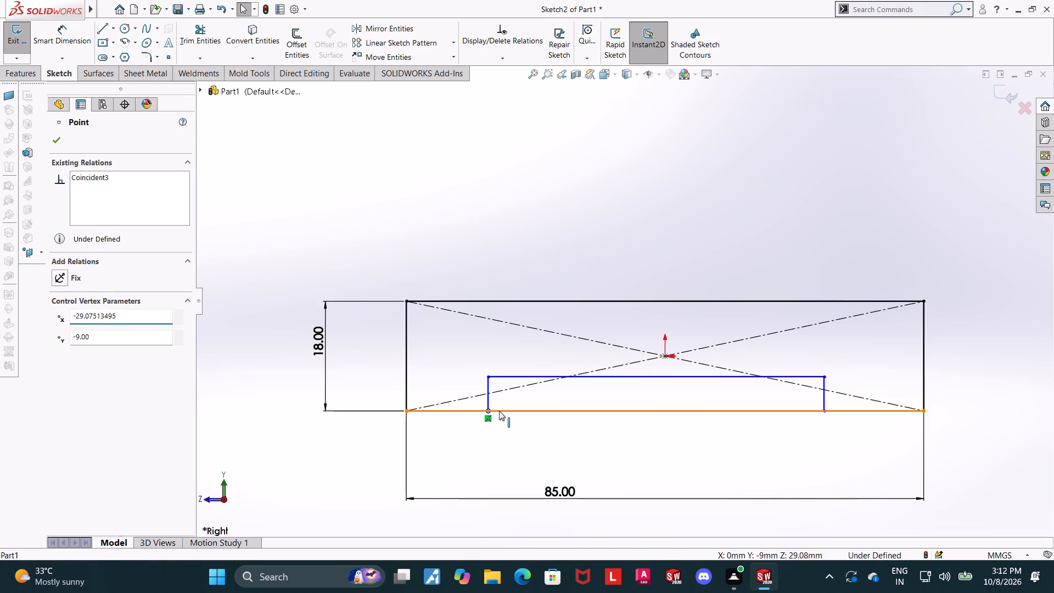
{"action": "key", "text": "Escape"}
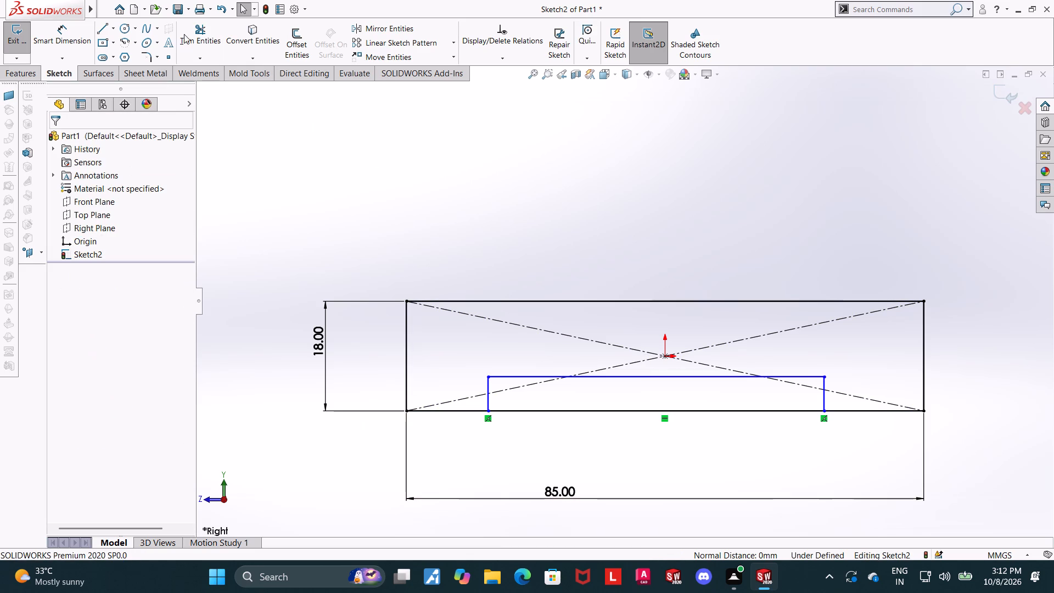
Trim away the segment of the rectangle's bottom edge between the notch's two vertical lines.
{"action": "left_click", "coordinate": [184, 34]}
{"action": "left_click_drag", "start_coordinate": [637, 394], "coordinate": [641, 432]}
{"action": "key", "text": "Escape"}
{"action": "key", "text": "Escape"}
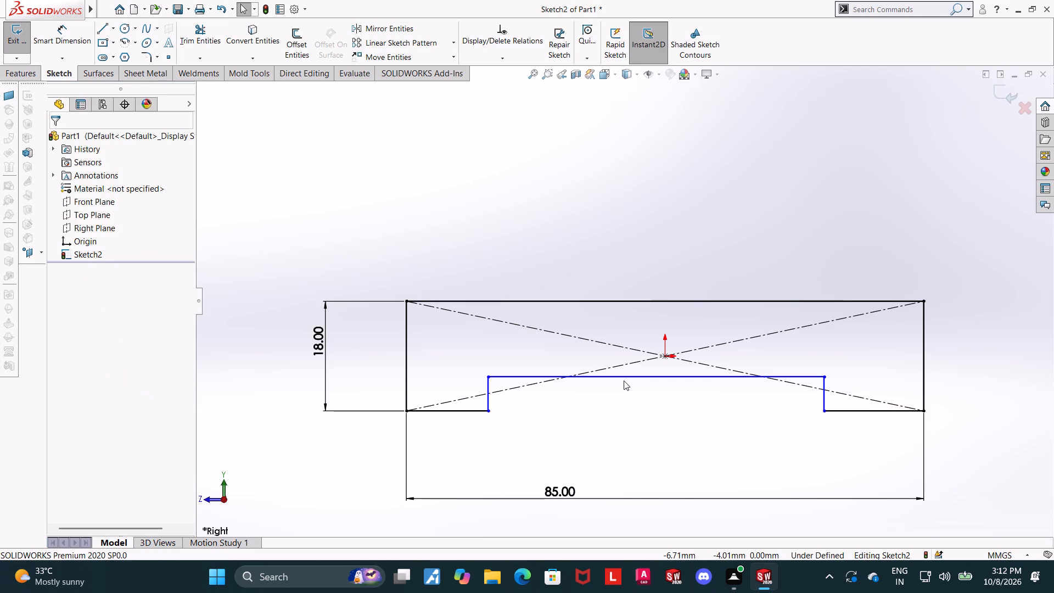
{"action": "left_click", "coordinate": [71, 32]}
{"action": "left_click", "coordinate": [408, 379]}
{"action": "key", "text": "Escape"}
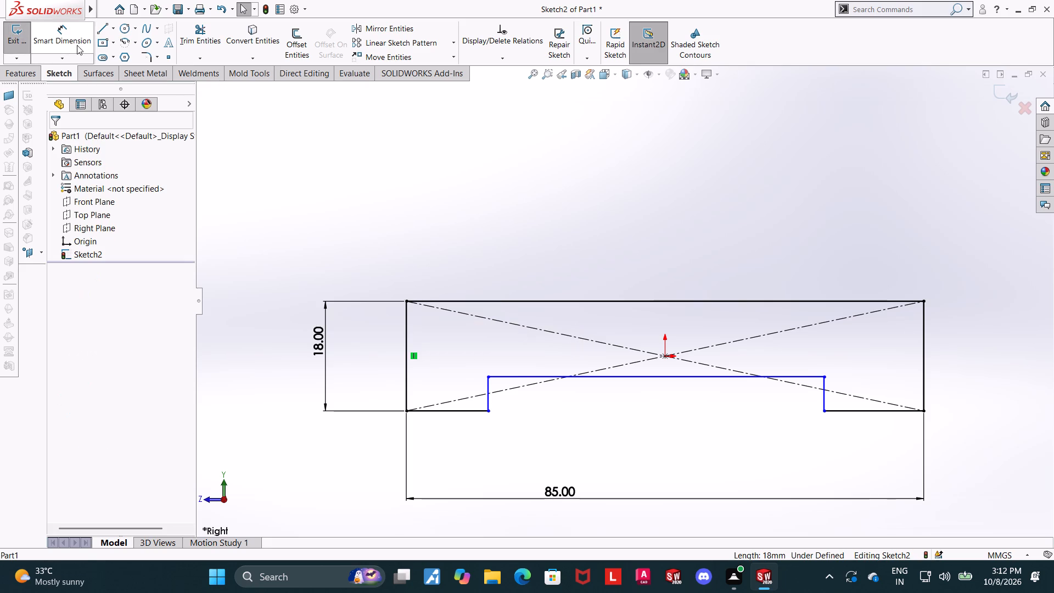
Dimension the horizontal distance from the rectangle's left edge to the notch's nearer vertical line as 18 mm.
{"action": "left_click", "coordinate": [77, 45]}
{"action": "left_click", "coordinate": [403, 377]}
{"action": "left_click", "coordinate": [404, 377]}
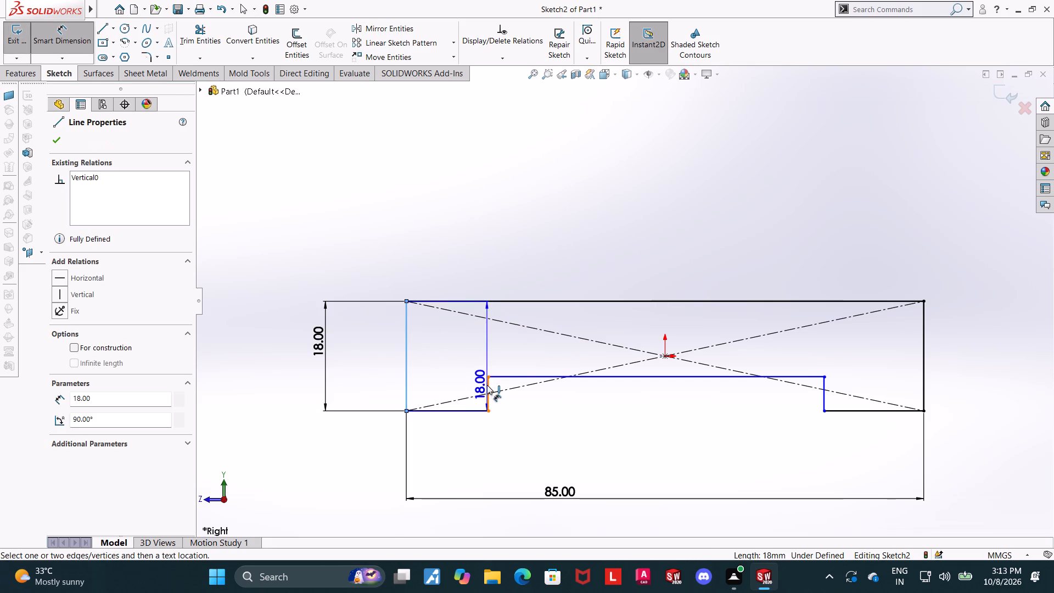
{"action": "left_click", "coordinate": [487, 385]}
{"action": "left_click", "coordinate": [453, 365]}
{"action": "key", "text": "1"}
{"action": "key", "text": "8"}
{"action": "key", "text": "Return"}
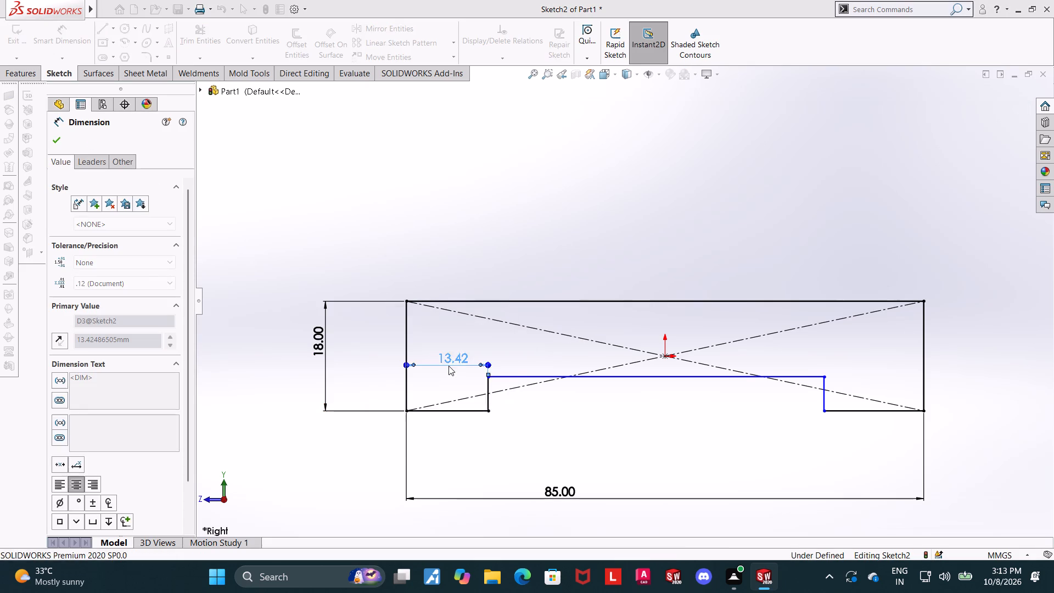
{"action": "key", "text": "Escape"}
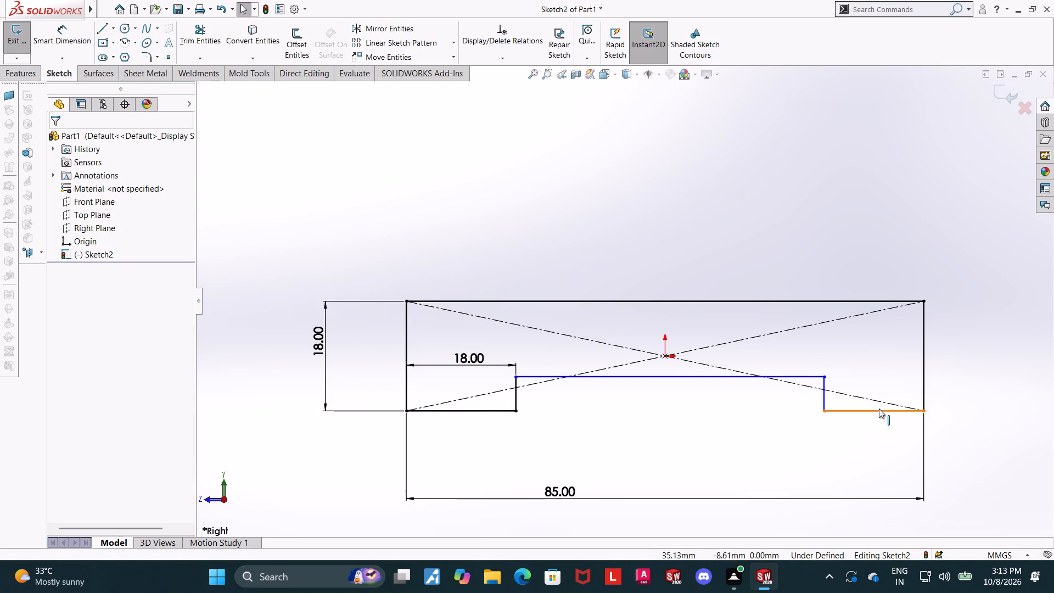
Make the two bottom edge segments on either side of the notch equal in length.
{"action": "left_click", "coordinate": [879, 409]}
{"action": "left_click", "coordinate": [491, 407], "text": "ctrl"}
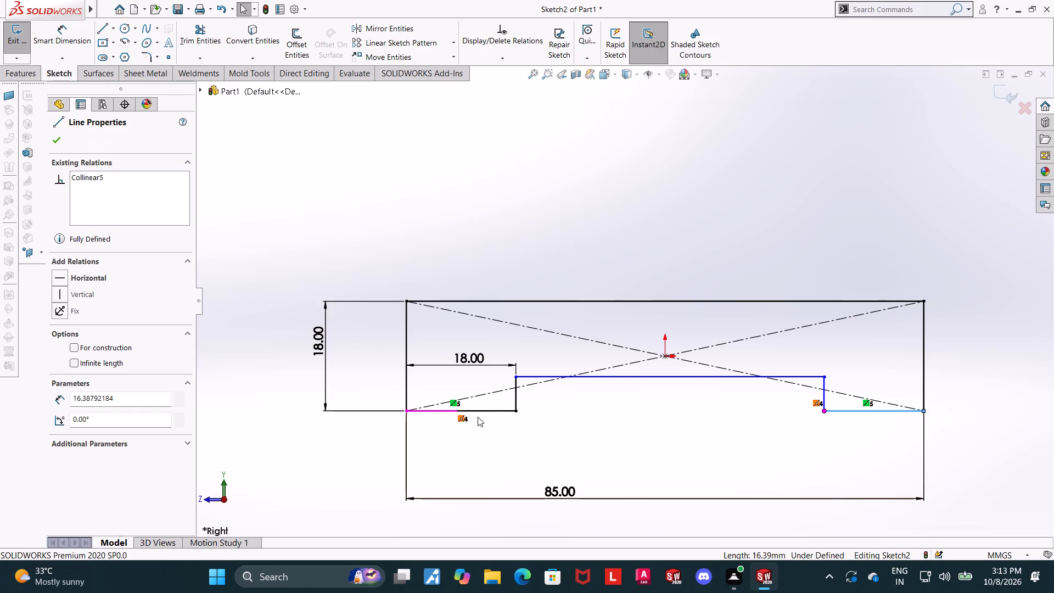
{"action": "left_click", "coordinate": [481, 414], "text": "ctrl"}
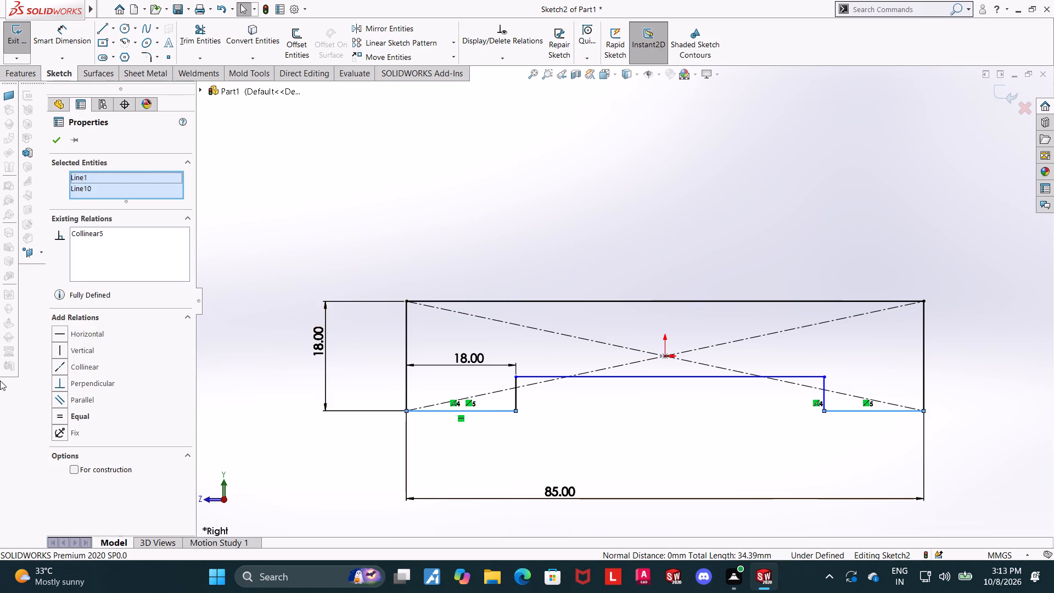
{"action": "left_click", "coordinate": [57, 412]}
{"action": "key", "text": "Escape"}
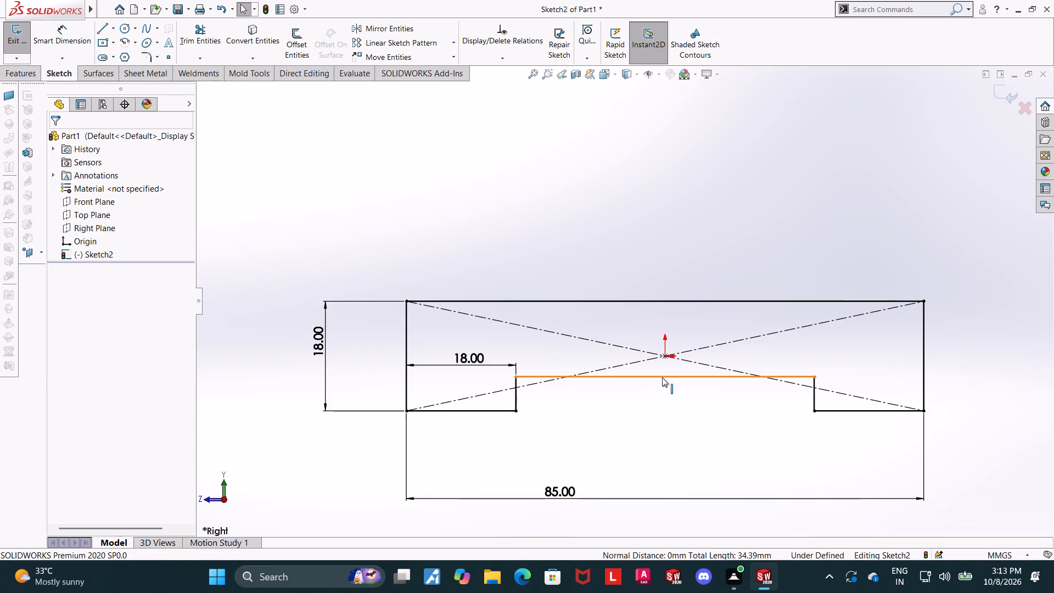
Add a vertical relation between the midpoint of the notch's top line and the origin.
{"action": "left_click", "coordinate": [662, 377]}
{"action": "left_click", "coordinate": [695, 420]}
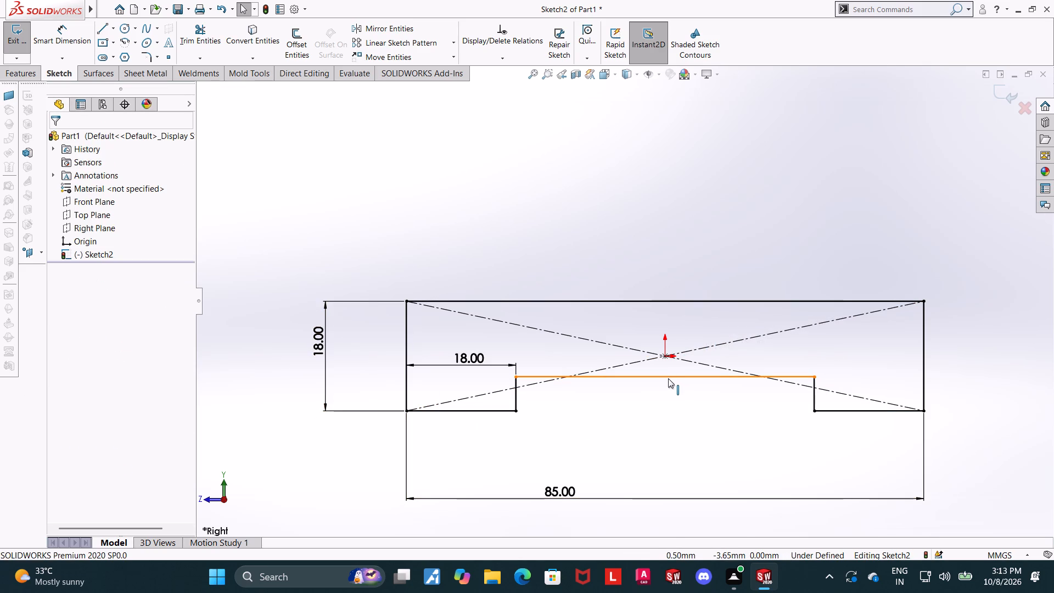
{"action": "left_click", "coordinate": [666, 378]}
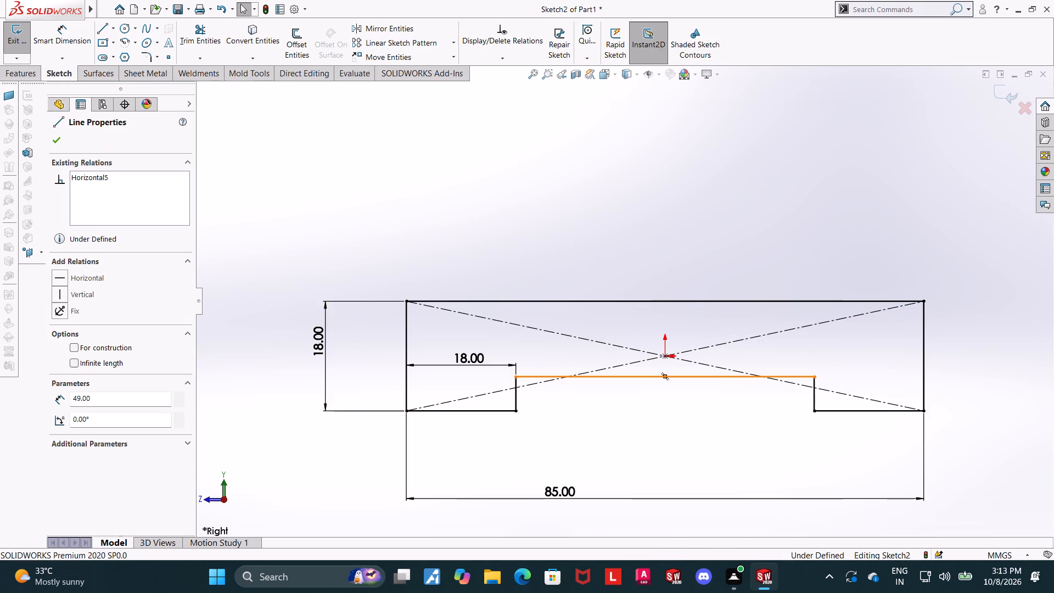
{"action": "left_click", "coordinate": [665, 359], "text": "ctrl"}
{"action": "left_click", "coordinate": [54, 351]}
{"action": "key", "text": "Escape"}
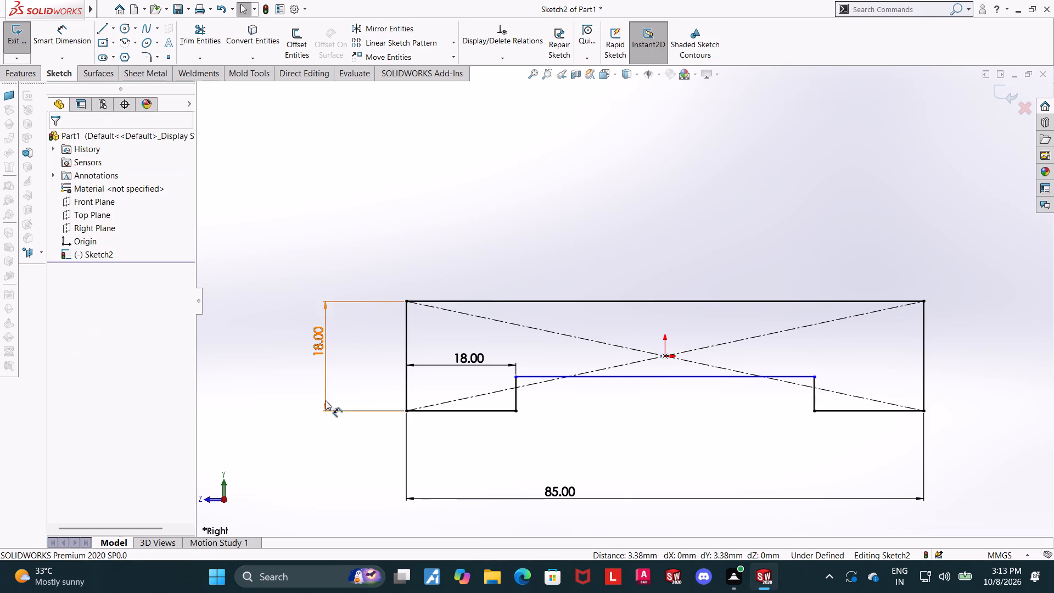
Dimension the notch's depth to 3 mm on its right vertical line.
{"action": "left_click", "coordinate": [62, 41]}
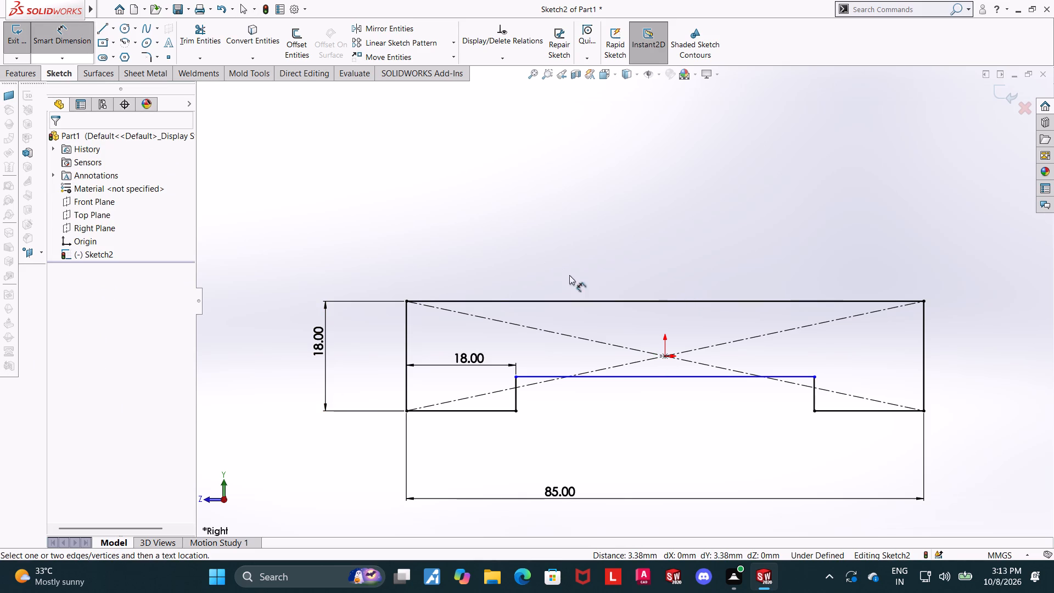
{"action": "left_click", "coordinate": [813, 393]}
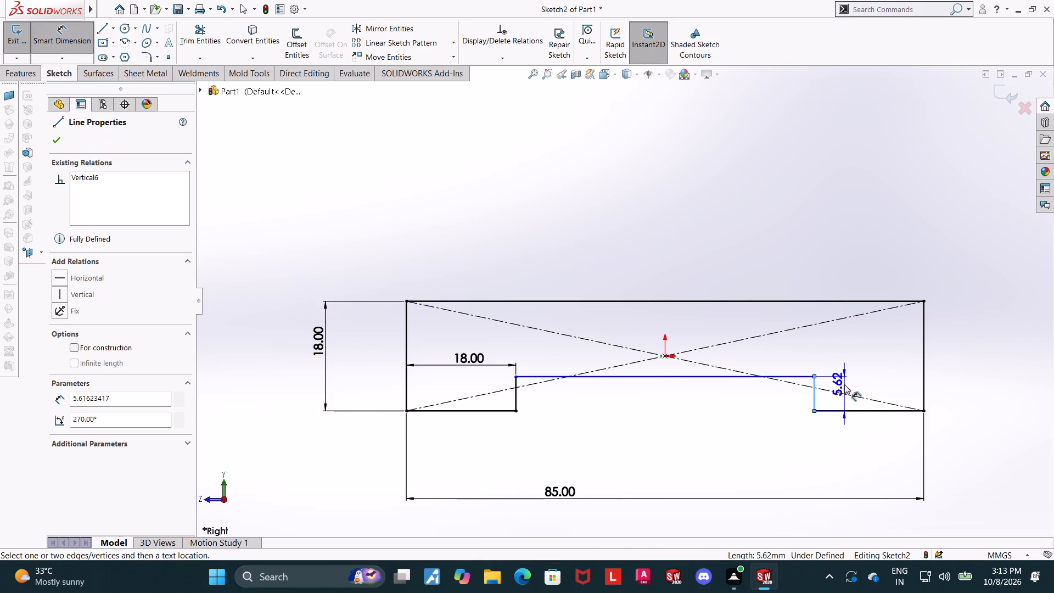
{"action": "left_click", "coordinate": [844, 384]}
{"action": "key", "text": "3"}
{"action": "key", "text": "Return"}
{"action": "key", "text": "Escape"}
{"action": "key", "text": "Escape"}
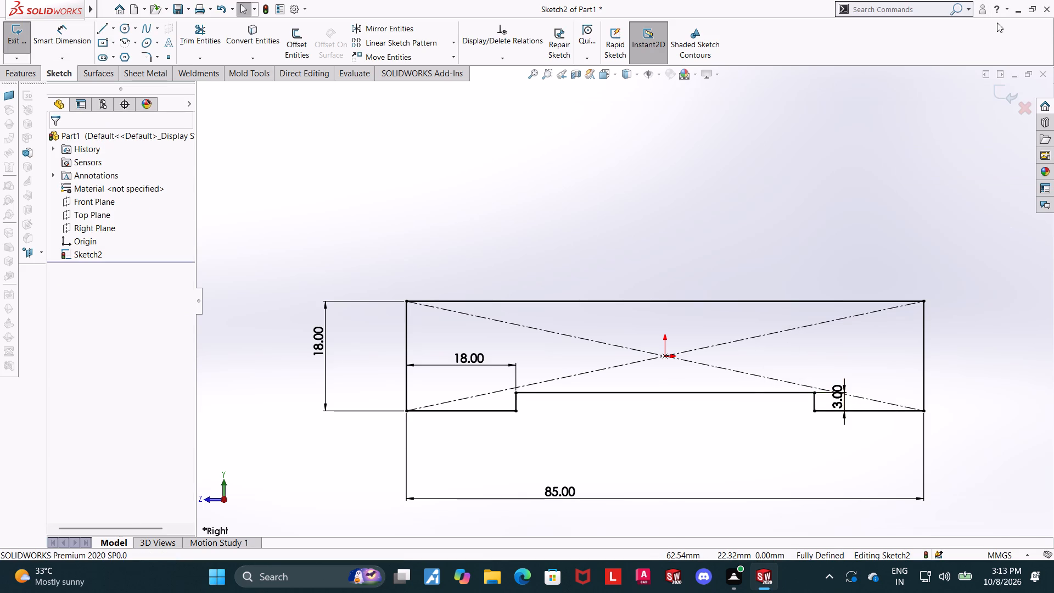
Close the profile sketch and extrude it as a boss, Mid Plane, to a depth of 140 mm.
{"action": "left_click", "coordinate": [1000, 98]}
{"action": "scroll", "coordinate": [758, 143], "scroll_direction": "up", "scroll_amount": 4}
{"action": "middle_click_drag", "start_coordinate": [651, 175], "coordinate": [674, 220]}
{"action": "scroll", "coordinate": [673, 220], "scroll_direction": "up", "scroll_amount": 1}
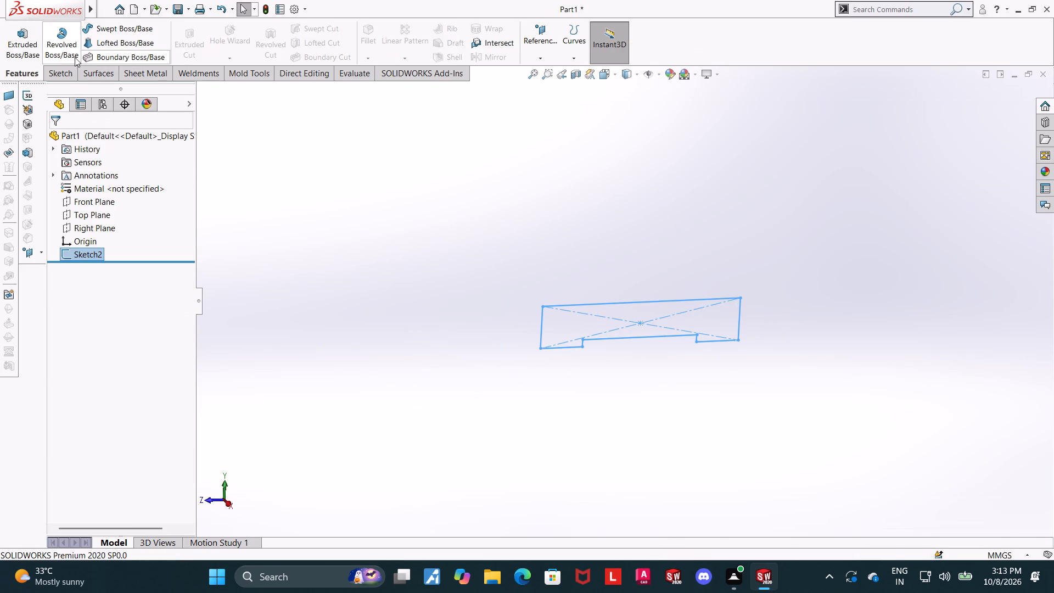
{"action": "left_click", "coordinate": [34, 47]}
{"action": "middle_click_drag", "start_coordinate": [580, 214], "coordinate": [586, 202]}
{"action": "left_click", "coordinate": [134, 221]}
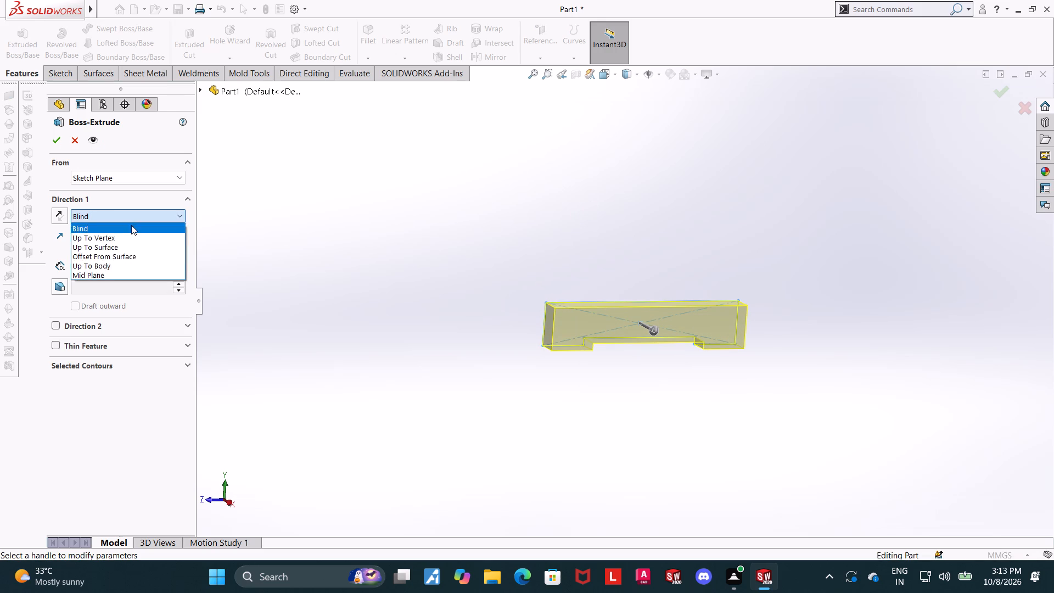
{"action": "left_click", "coordinate": [112, 273]}
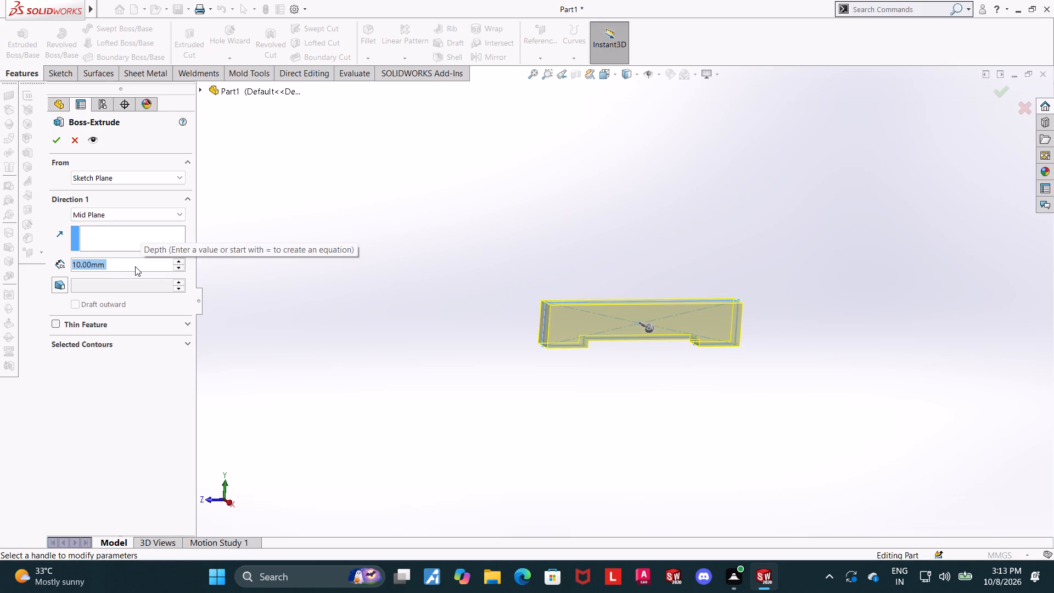
{"action": "type", "text": "140"}
{"action": "key", "text": "Return"}
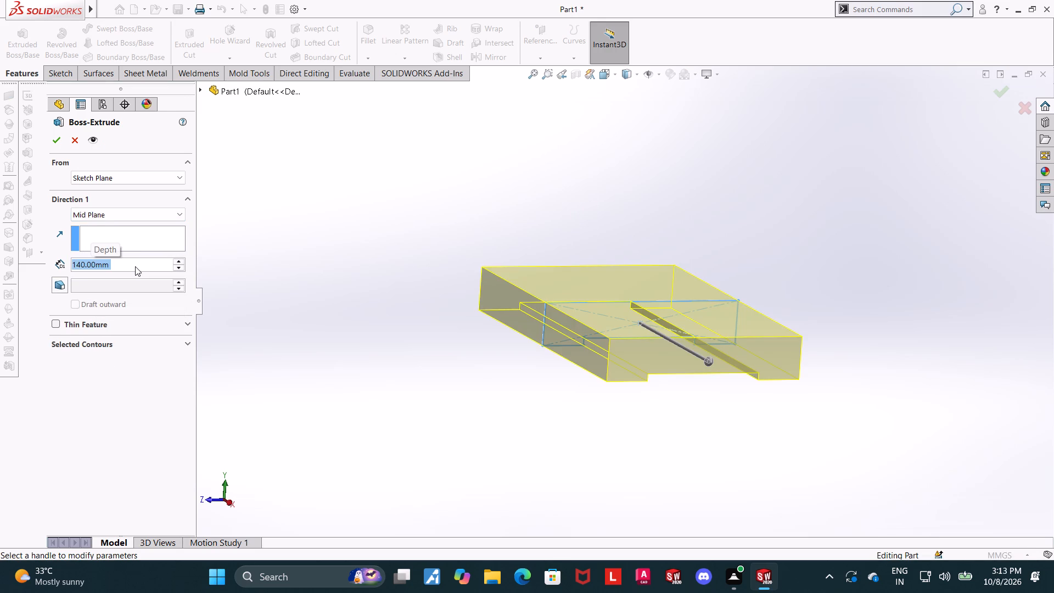
{"action": "left_click", "coordinate": [57, 139]}
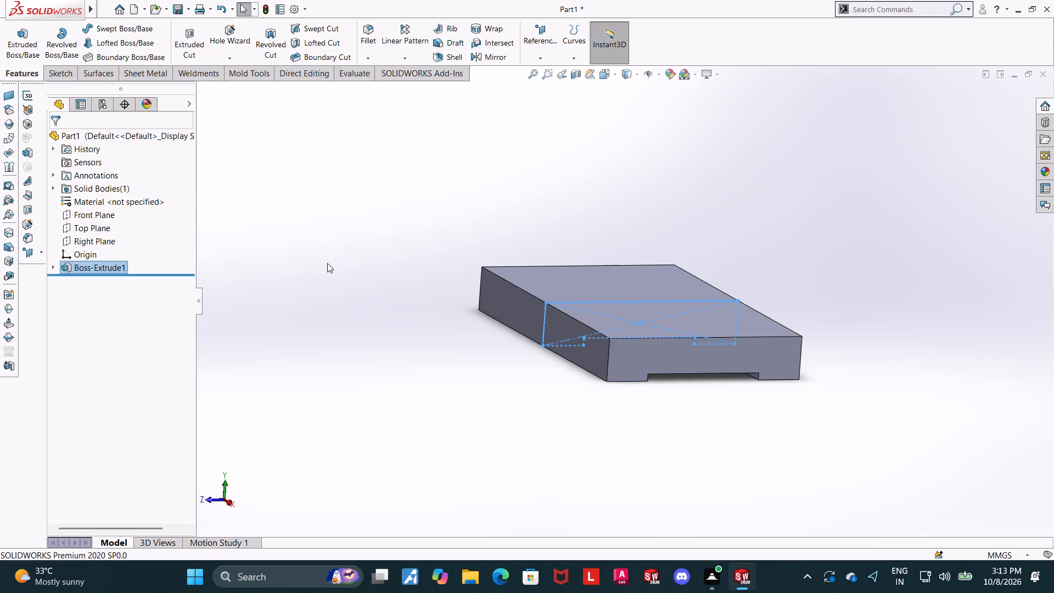
{"action": "left_click", "coordinate": [327, 263]}
Open a new sketch on the block's long side face, away from the Front Plane's positive side, and view it face-on.
{"action": "scroll", "coordinate": [594, 284], "scroll_direction": "up", "scroll_amount": 1}
{"action": "middle_click_drag", "start_coordinate": [608, 259], "coordinate": [686, 277]}
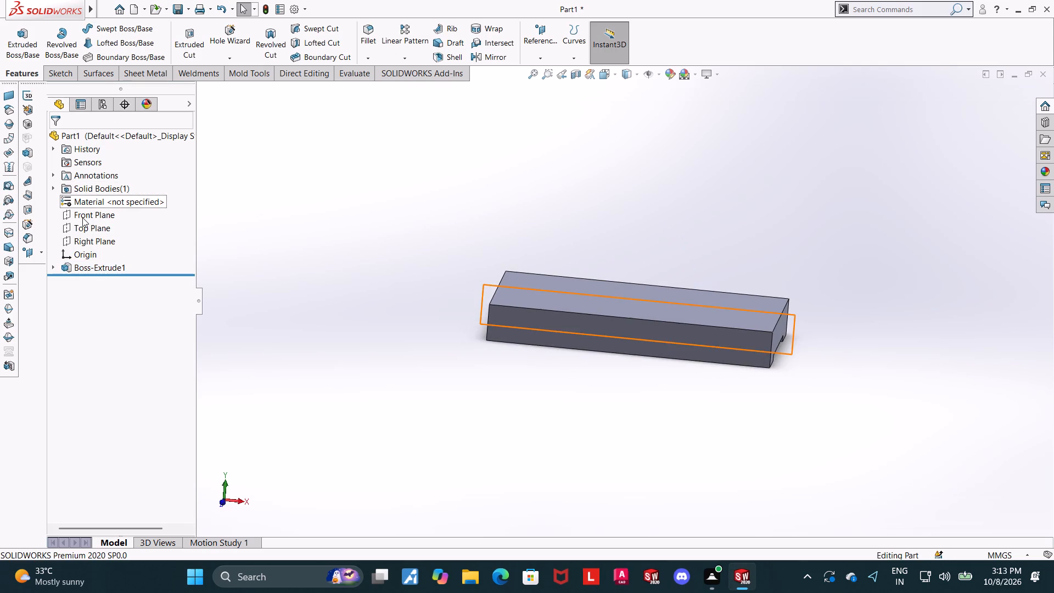
{"action": "left_click", "coordinate": [82, 218]}
{"action": "scroll", "coordinate": [717, 269], "scroll_direction": "down", "scroll_amount": 2}
{"action": "left_click", "coordinate": [1005, 294]}
{"action": "middle_click_drag", "start_coordinate": [977, 296], "coordinate": [948, 298]}
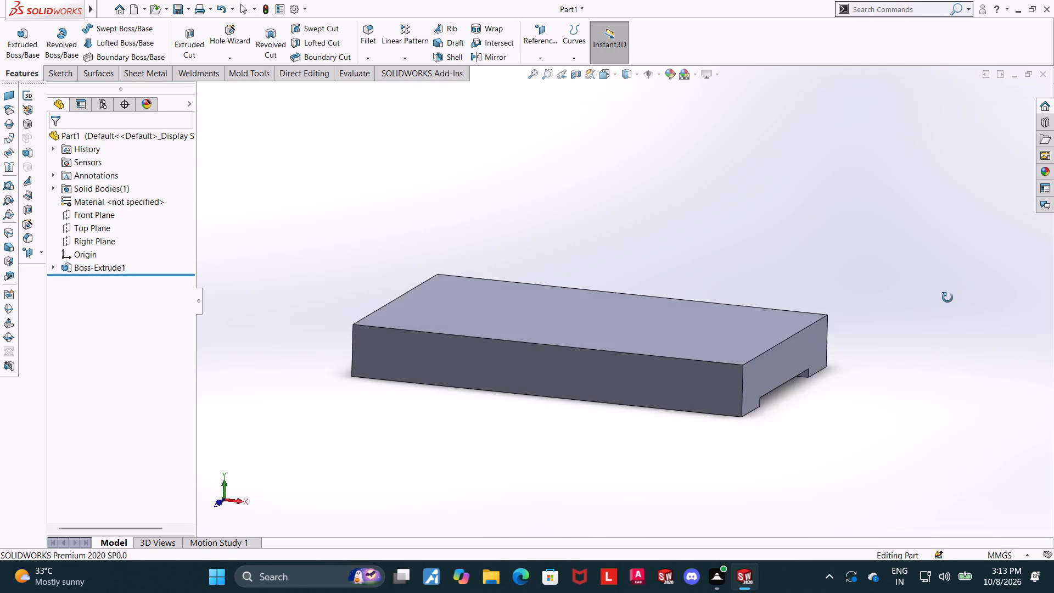
{"action": "middle_click_drag", "start_coordinate": [948, 298], "coordinate": [842, 324]}
{"action": "middle_click_drag", "start_coordinate": [872, 316], "coordinate": [866, 319]}
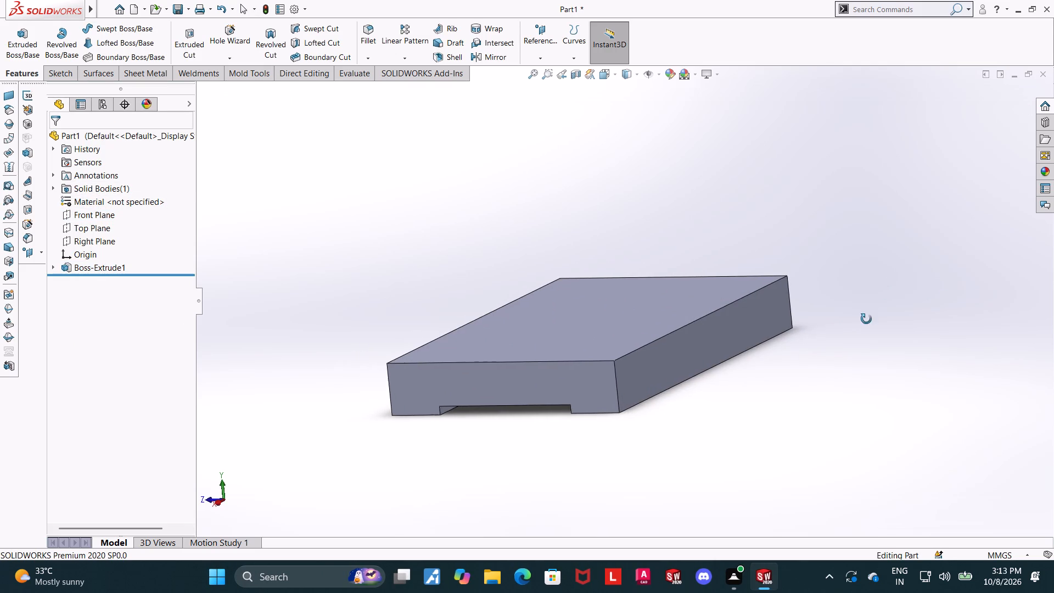
{"action": "middle_click_drag", "start_coordinate": [866, 319], "coordinate": [846, 329]}
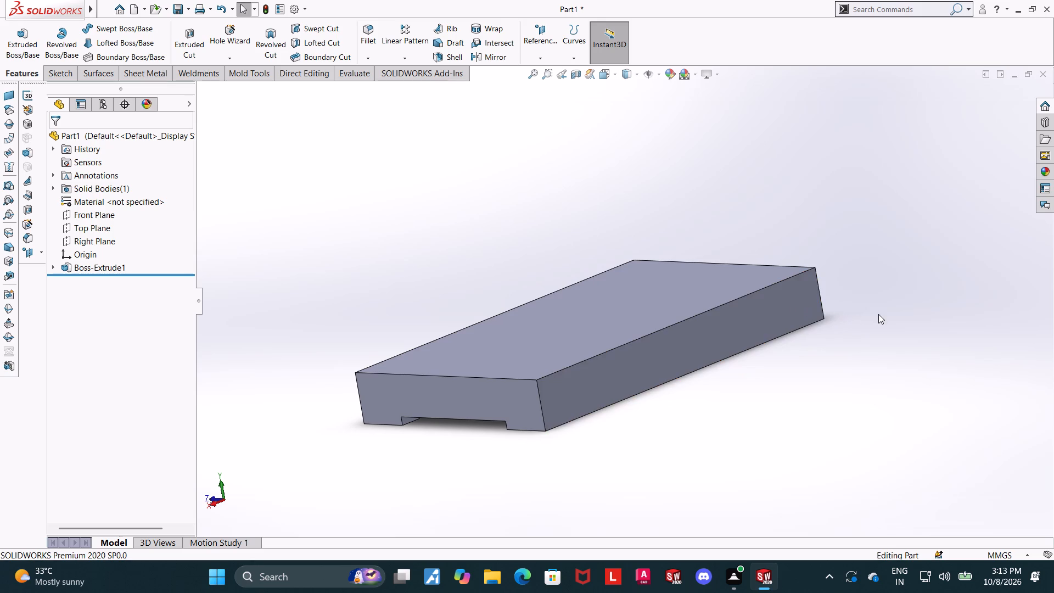
{"action": "middle_click_drag", "start_coordinate": [877, 316], "coordinate": [853, 325]}
{"action": "left_click", "coordinate": [655, 346]}
{"action": "left_click", "coordinate": [700, 315]}
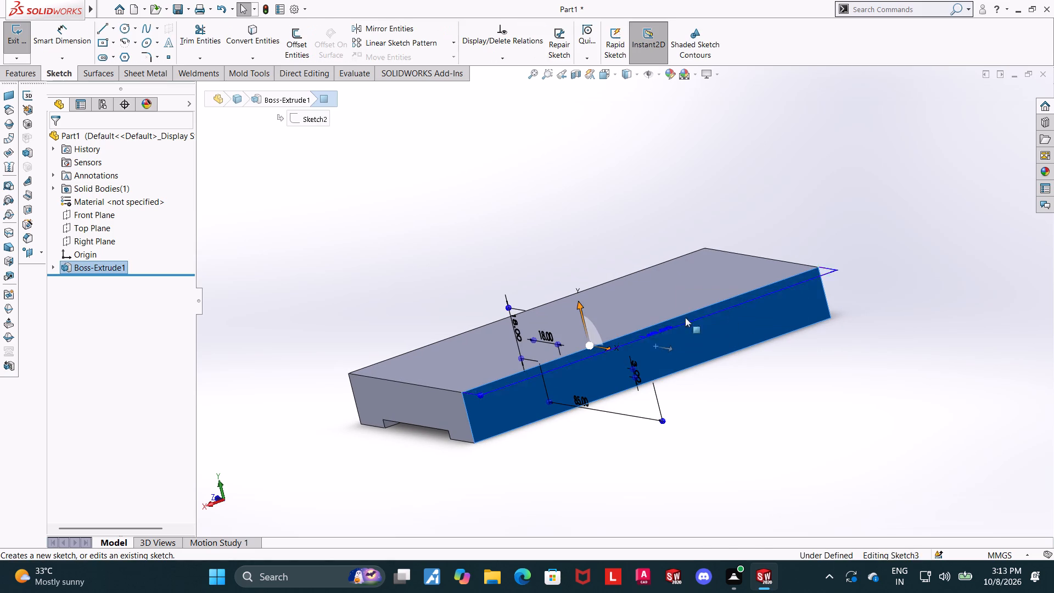
{"action": "left_click", "coordinate": [111, 284]}
{"action": "left_click", "coordinate": [143, 267]}
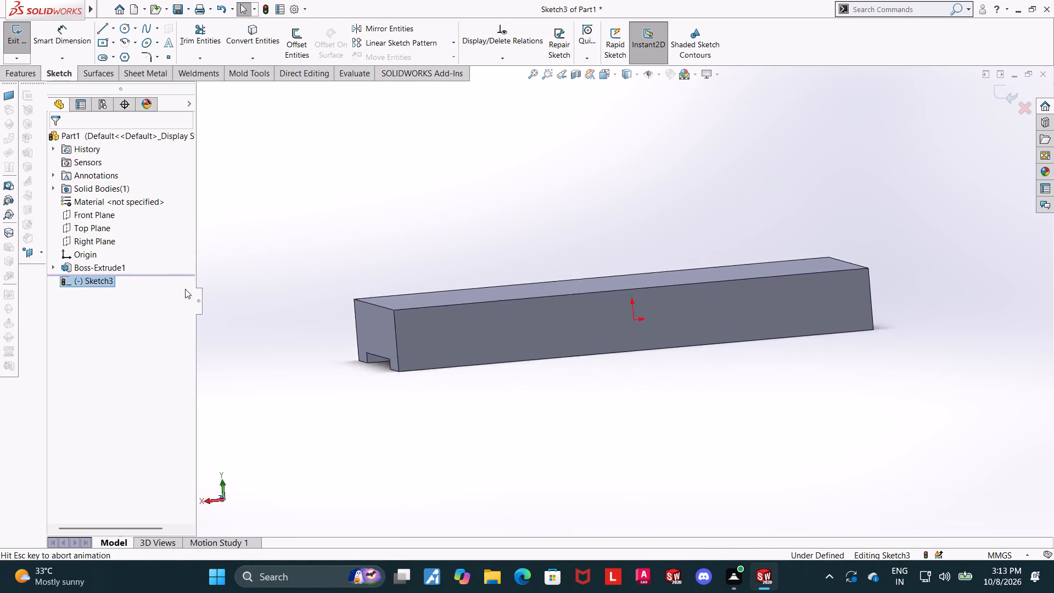
{"action": "scroll", "coordinate": [606, 273], "scroll_direction": "up", "scroll_amount": 4}
{"action": "scroll", "coordinate": [710, 193], "scroll_direction": "down", "scroll_amount": 2}
{"action": "scroll", "coordinate": [618, 203], "scroll_direction": "down", "scroll_amount": 1}
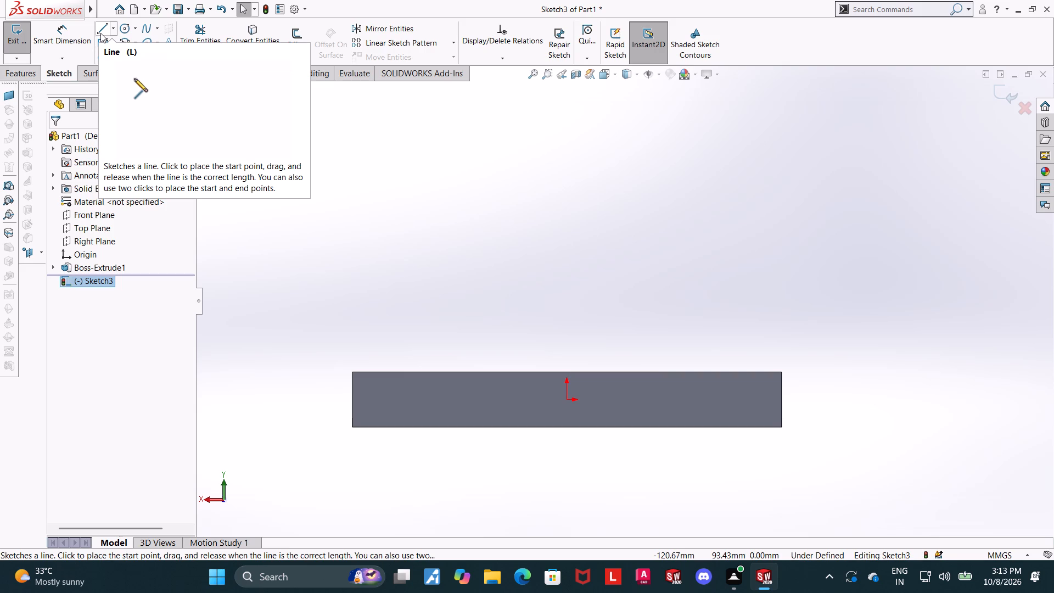
Sketch a circle above the left end of the block, centred at about X -55 mm, Y 35 mm.
{"action": "left_click", "coordinate": [124, 30]}
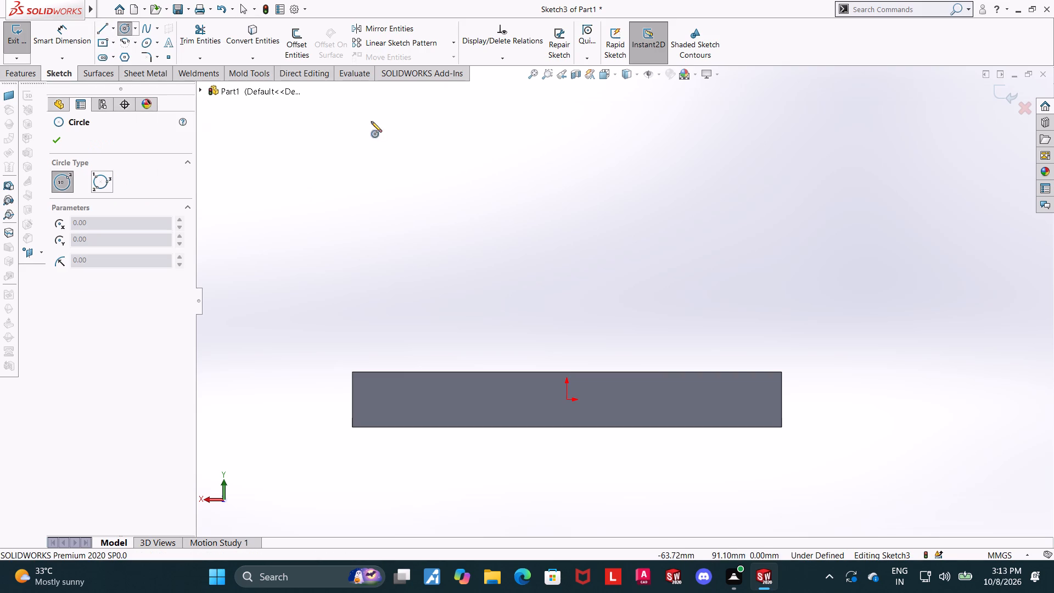
{"action": "left_click", "coordinate": [398, 292]}
{"action": "left_click", "coordinate": [434, 247]}
{"action": "key", "text": "Escape"}
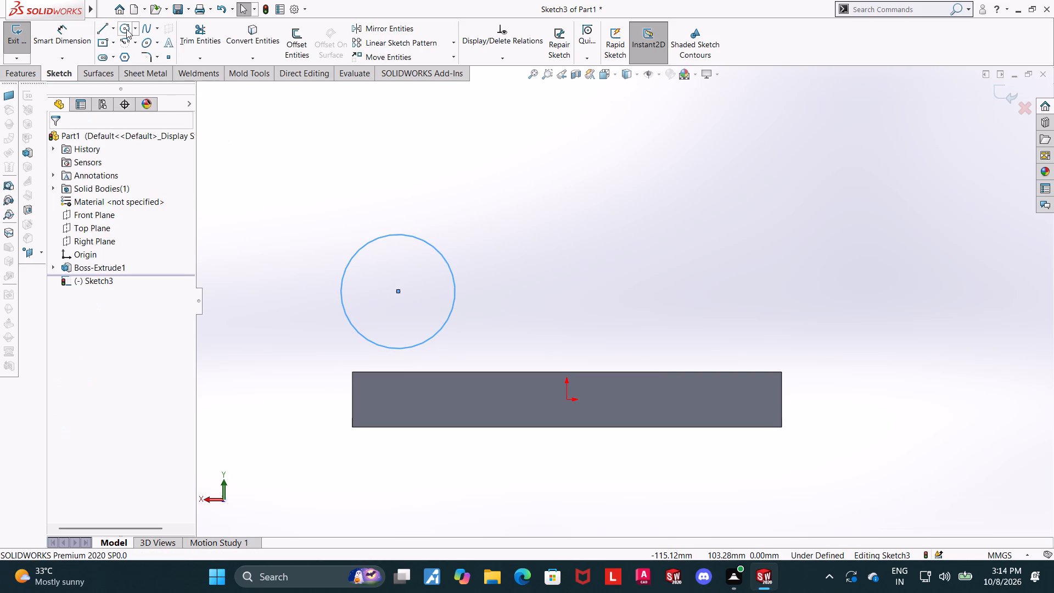
Sketch a second, larger circle higher up and right of the origin, centred at about X 31 mm, Y 90 mm.
{"action": "left_click", "coordinate": [126, 29]}
{"action": "left_click", "coordinate": [661, 122]}
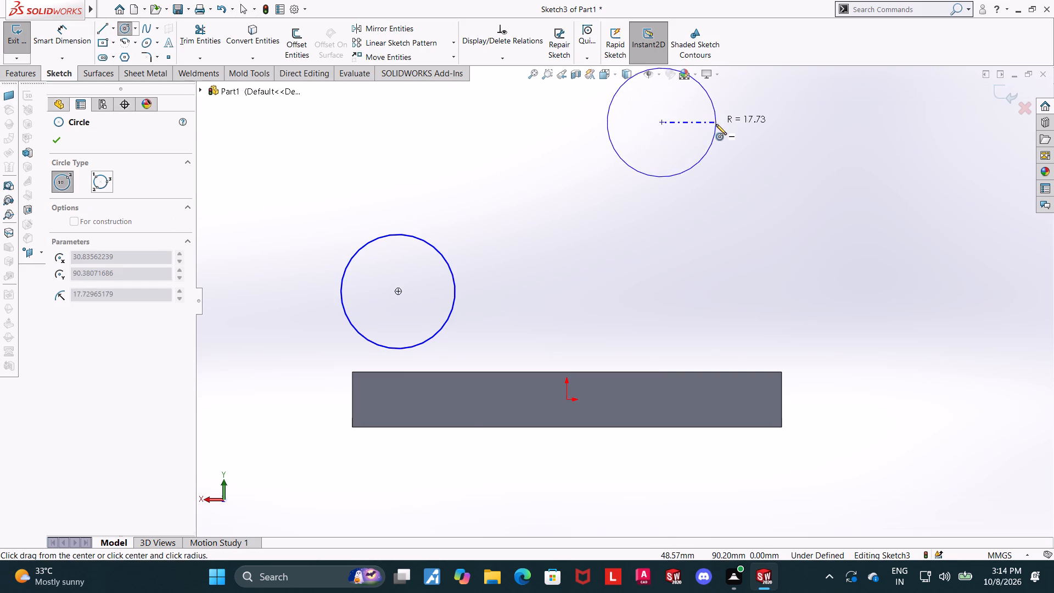
{"action": "scroll", "coordinate": [716, 125], "scroll_direction": "up", "scroll_amount": 3}
{"action": "scroll", "coordinate": [687, 178], "scroll_direction": "up", "scroll_amount": 1}
{"action": "scroll", "coordinate": [687, 178], "scroll_direction": "down", "scroll_amount": 1}
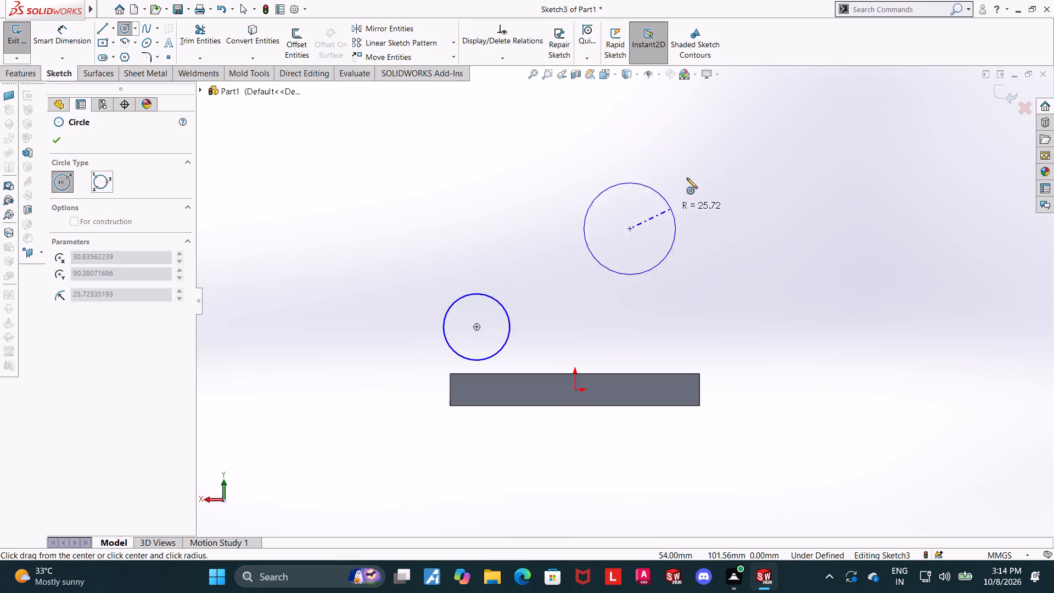
{"action": "scroll", "coordinate": [687, 178], "scroll_direction": "down", "scroll_amount": 1}
{"action": "left_click", "coordinate": [680, 213]}
{"action": "key", "text": "Escape"}
{"action": "key", "text": "Escape"}
Dimension the smaller circle's centre at 38 mm above the block's top edge.
{"action": "left_click", "coordinate": [82, 38]}
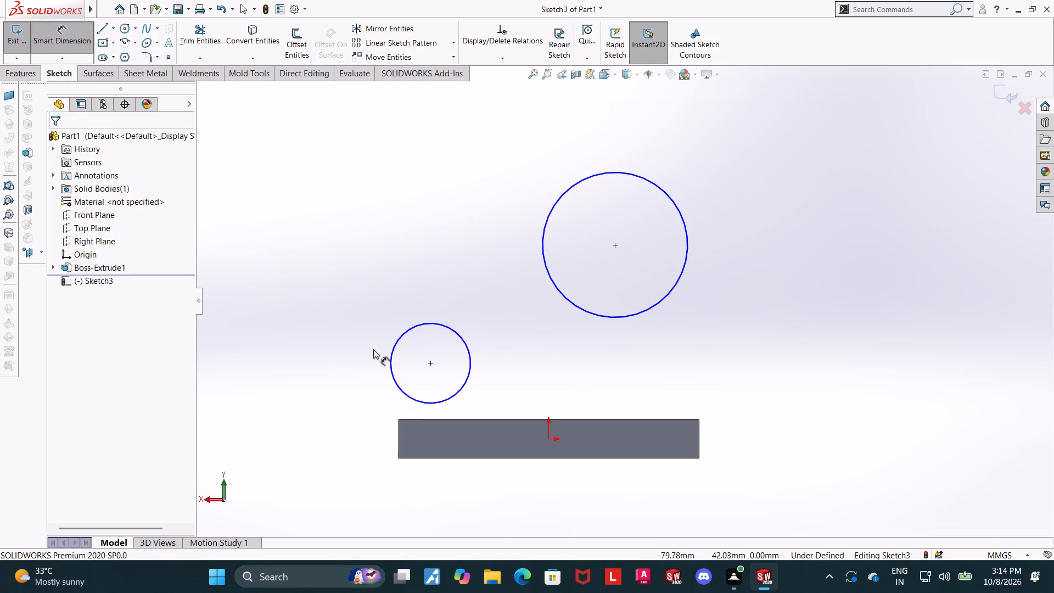
{"action": "left_click", "coordinate": [433, 363]}
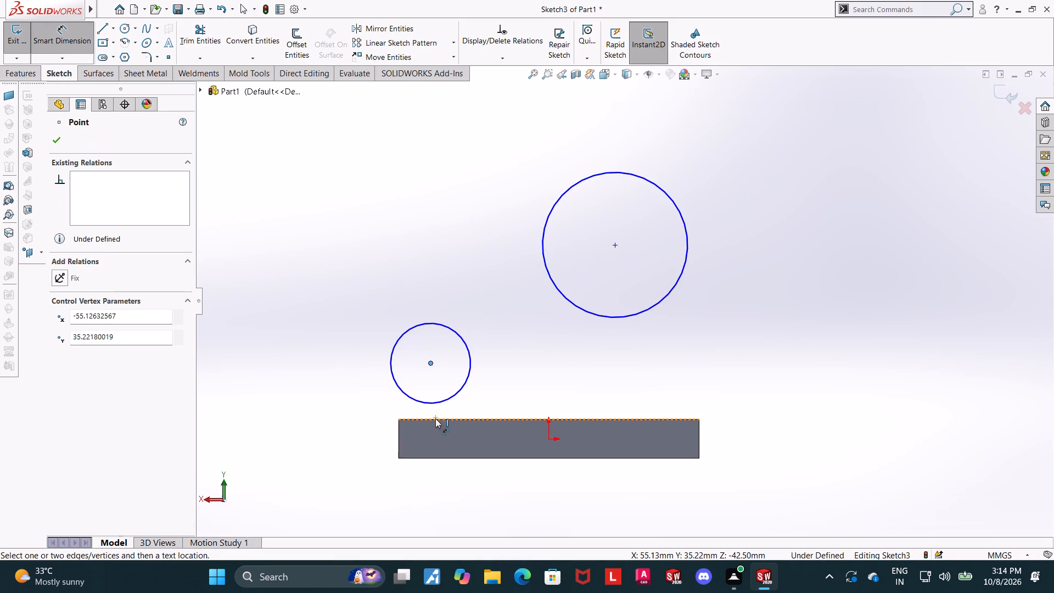
{"action": "left_click", "coordinate": [435, 418]}
{"action": "left_click", "coordinate": [469, 409]}
{"action": "key", "text": "3"}
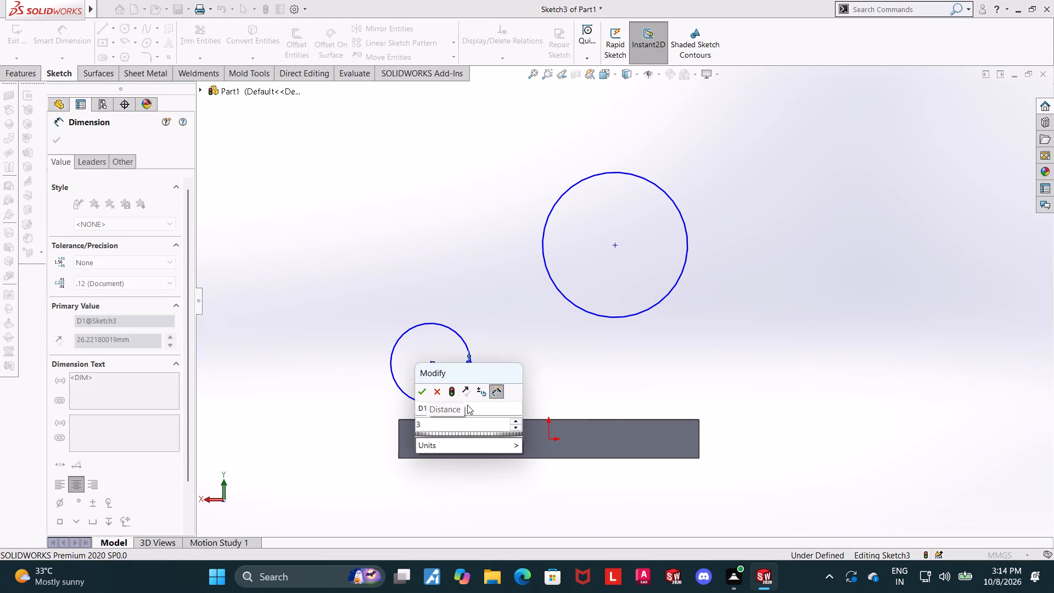
{"action": "key", "text": "8"}
{"action": "key", "text": "Return"}
{"action": "key", "text": "Escape"}
Dimension the smaller circle's centre at 20 mm horizontally from the block's left edge.
{"action": "left_click", "coordinate": [62, 29]}
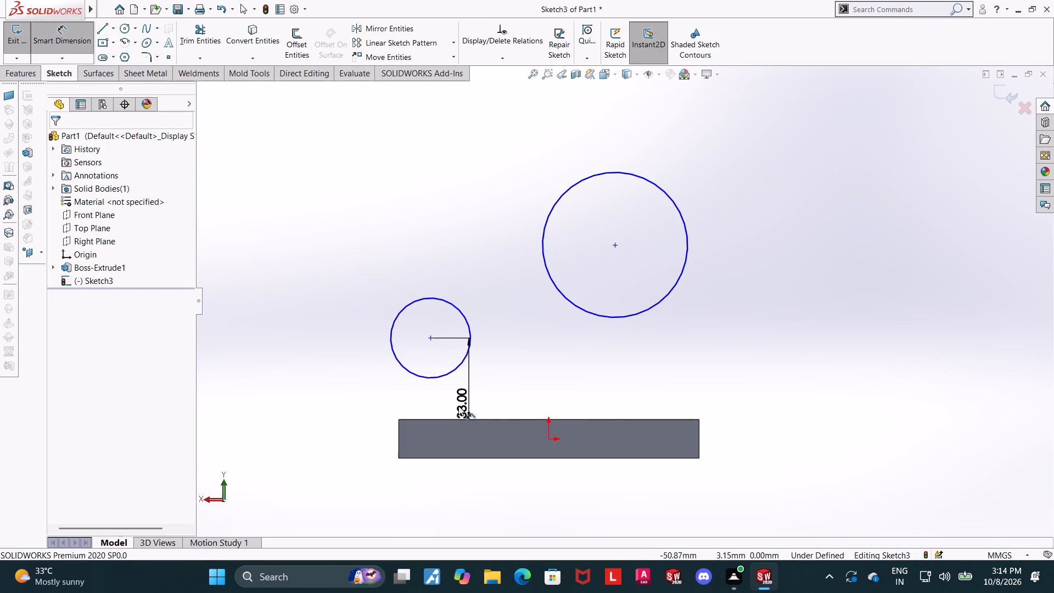
{"action": "scroll", "coordinate": [435, 368], "scroll_direction": "up", "scroll_amount": 2}
{"action": "scroll", "coordinate": [435, 368], "scroll_direction": "down", "scroll_amount": 4}
{"action": "left_click", "coordinate": [552, 396]}
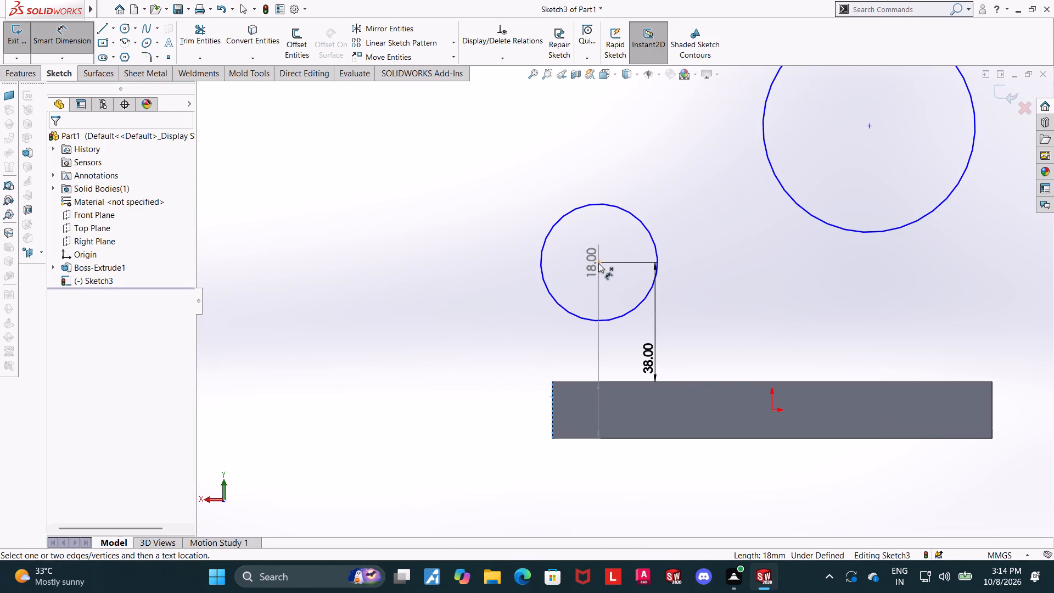
{"action": "left_click", "coordinate": [598, 263]}
{"action": "left_click", "coordinate": [574, 360]}
{"action": "key", "text": "2"}
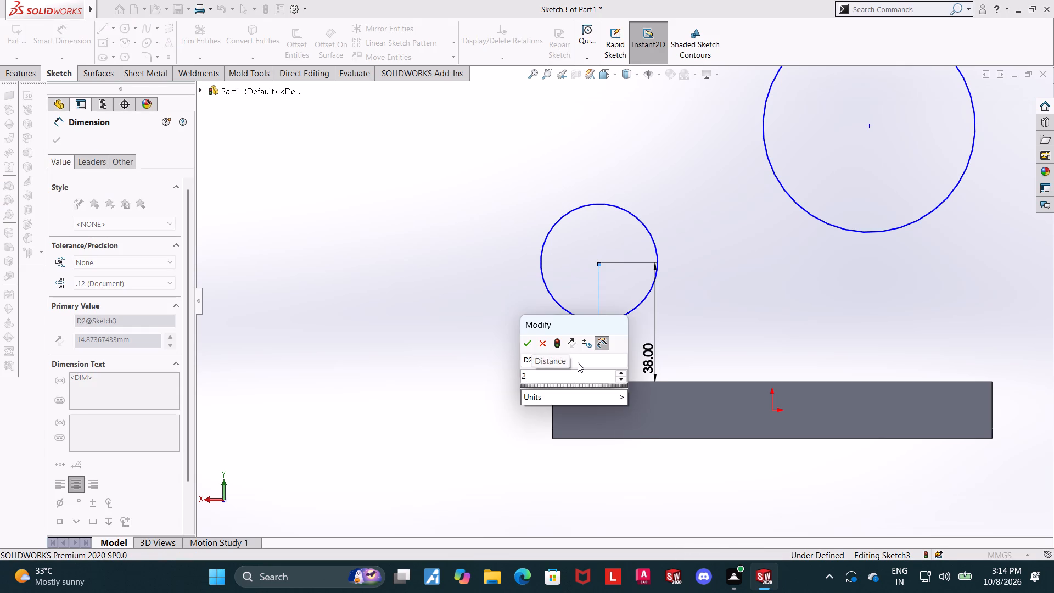
{"action": "key", "text": "0"}
{"action": "key", "text": "Return"}
{"action": "key", "text": "Escape"}
{"action": "scroll", "coordinate": [619, 373], "scroll_direction": "down", "scroll_amount": 1}
{"action": "scroll", "coordinate": [724, 357], "scroll_direction": "up", "scroll_amount": 2}
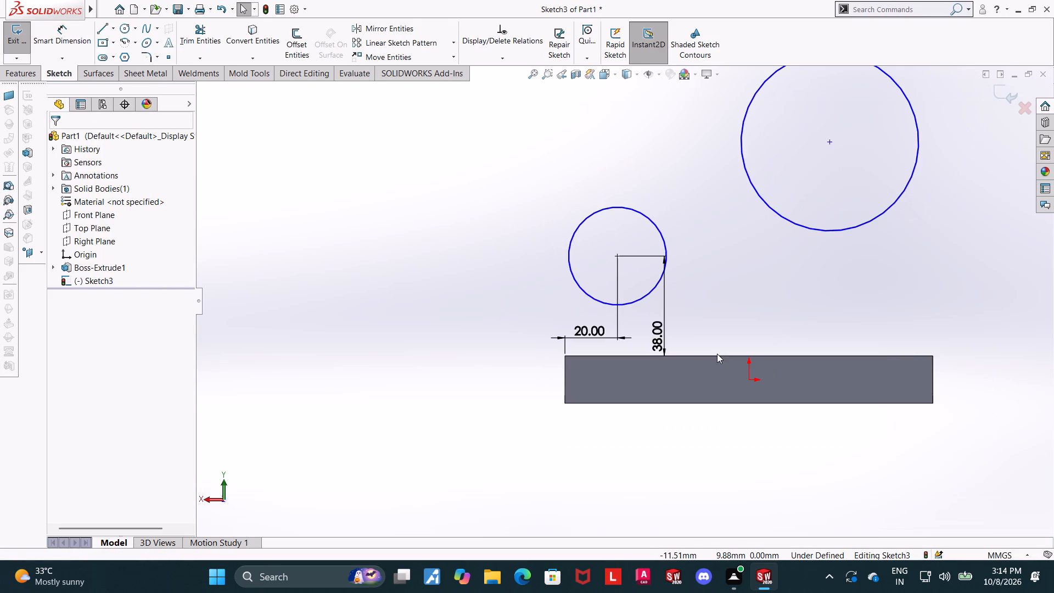
Reposition the smaller circle's 38 mm dimension to the outer left side of the block and shift its 20 mm dimension text toward the circle's centre.
{"action": "scroll", "coordinate": [628, 261], "scroll_direction": "down", "scroll_amount": 2}
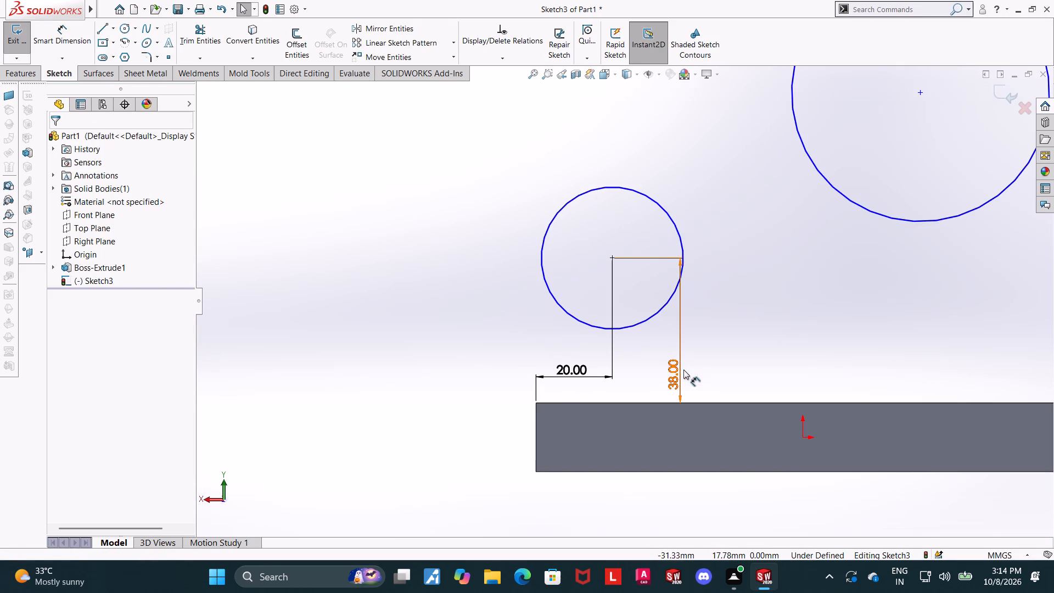
{"action": "left_click_drag", "start_coordinate": [680, 370], "coordinate": [474, 364]}
{"action": "left_click", "coordinate": [474, 363]}
{"action": "left_click_drag", "start_coordinate": [573, 371], "coordinate": [603, 371]}
{"action": "key", "text": "Escape"}
{"action": "key", "text": "Escape"}
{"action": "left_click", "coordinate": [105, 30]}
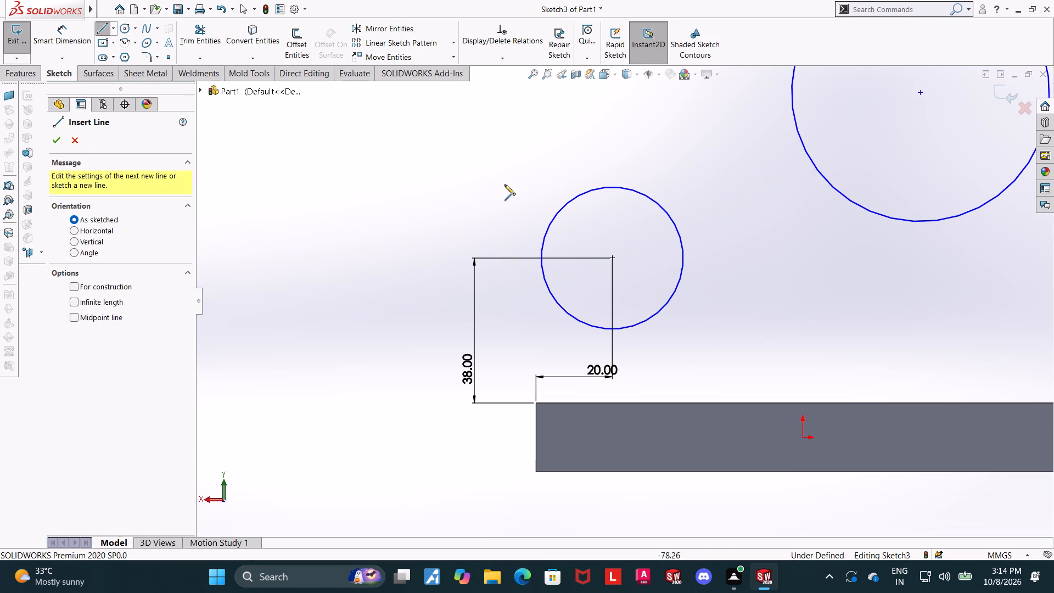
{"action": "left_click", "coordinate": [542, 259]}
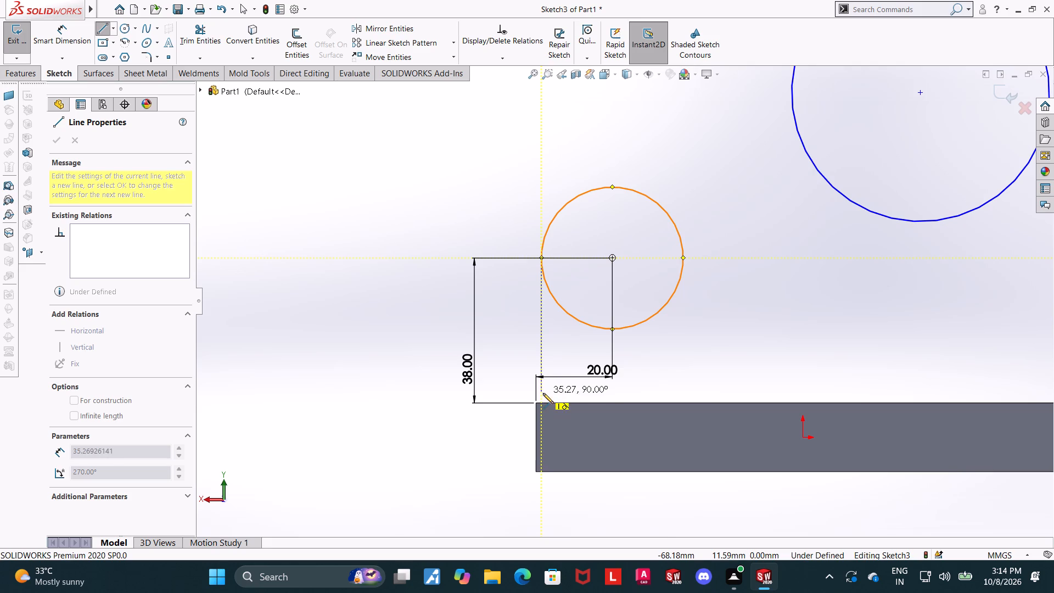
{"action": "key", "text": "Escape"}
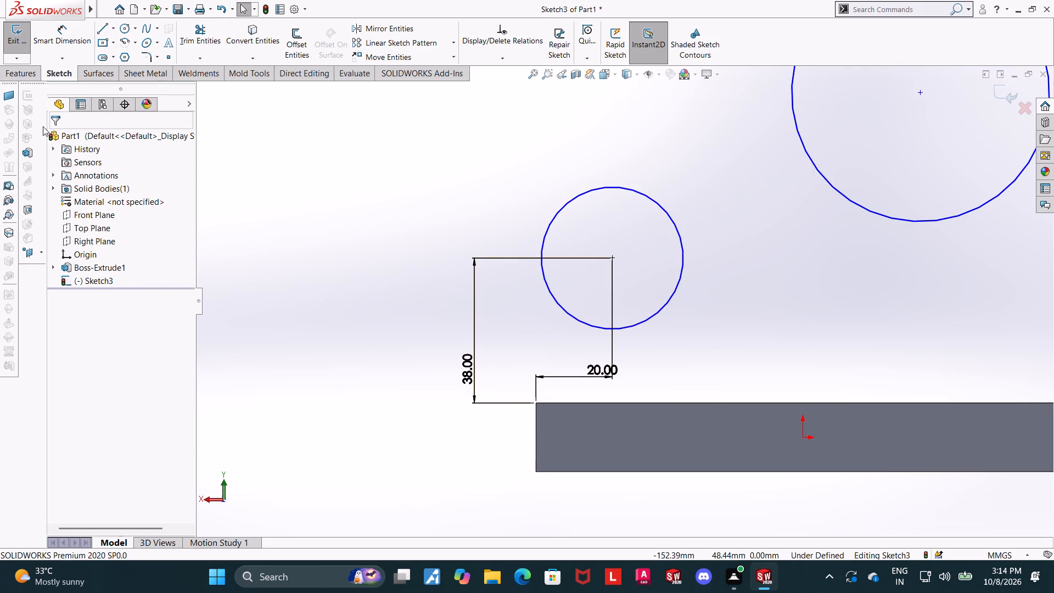
Dimension the smaller circle's diameter at 40 mm.
{"action": "left_click", "coordinate": [56, 46]}
{"action": "left_click", "coordinate": [633, 192]}
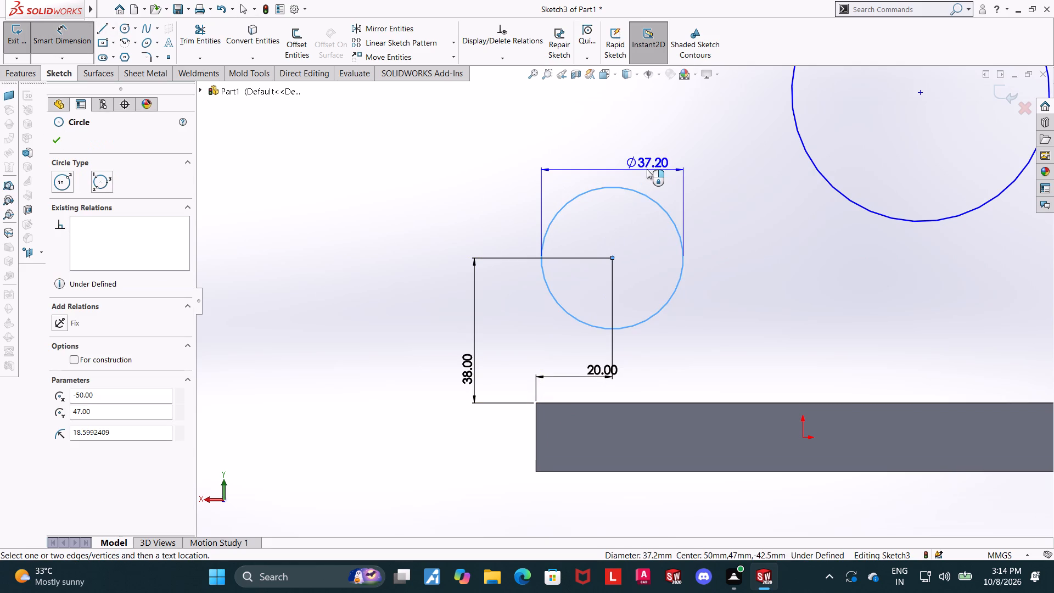
{"action": "left_click", "coordinate": [647, 169]}
{"action": "key", "text": "5"}
{"action": "key", "text": "BackSpace"}
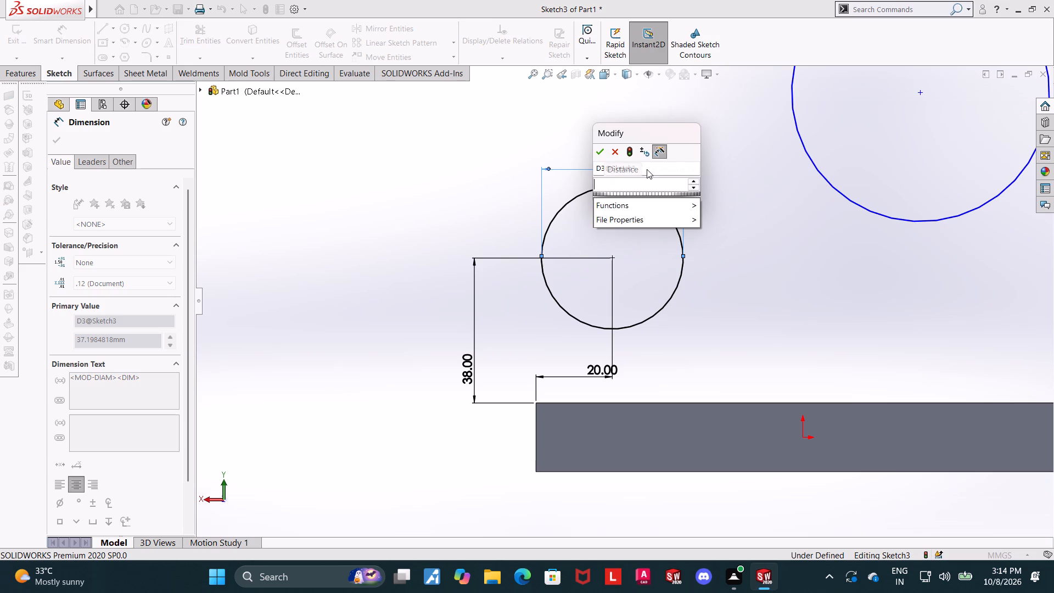
{"action": "type", "text": "40"}
{"action": "key", "text": "Return"}
{"action": "key", "text": "Escape"}
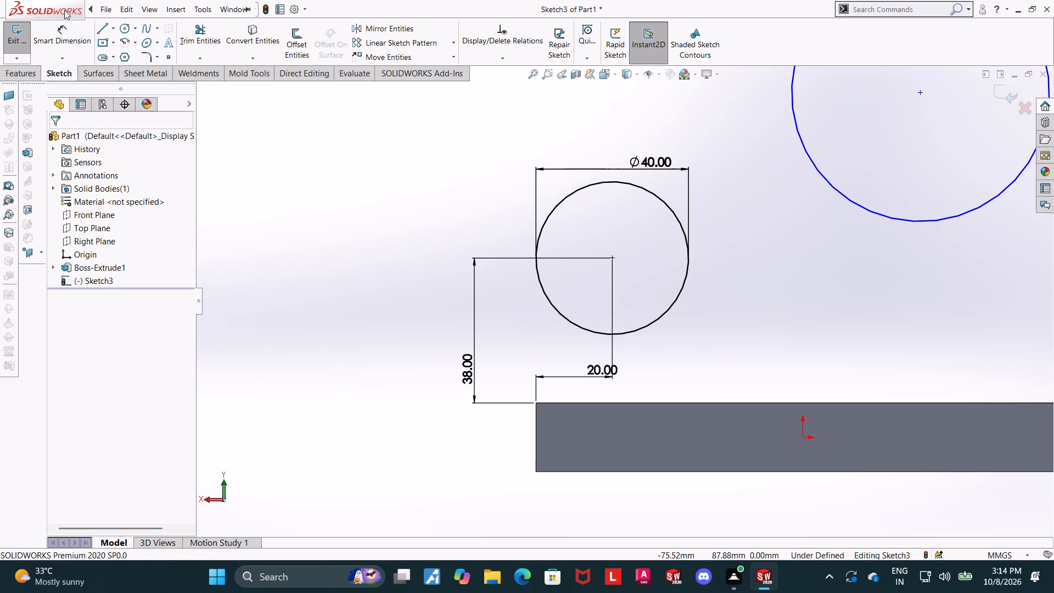
Sketch a 38 mm vertical line from the 40 mm circle's leftmost point down to the block's top-left corner.
{"action": "left_click", "coordinate": [103, 27]}
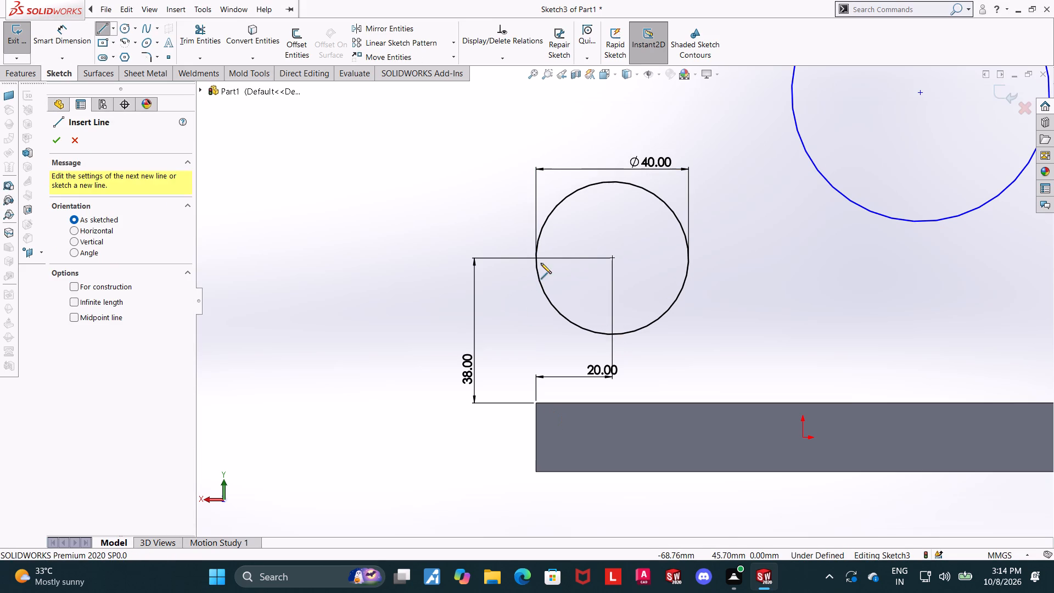
{"action": "left_click", "coordinate": [535, 257]}
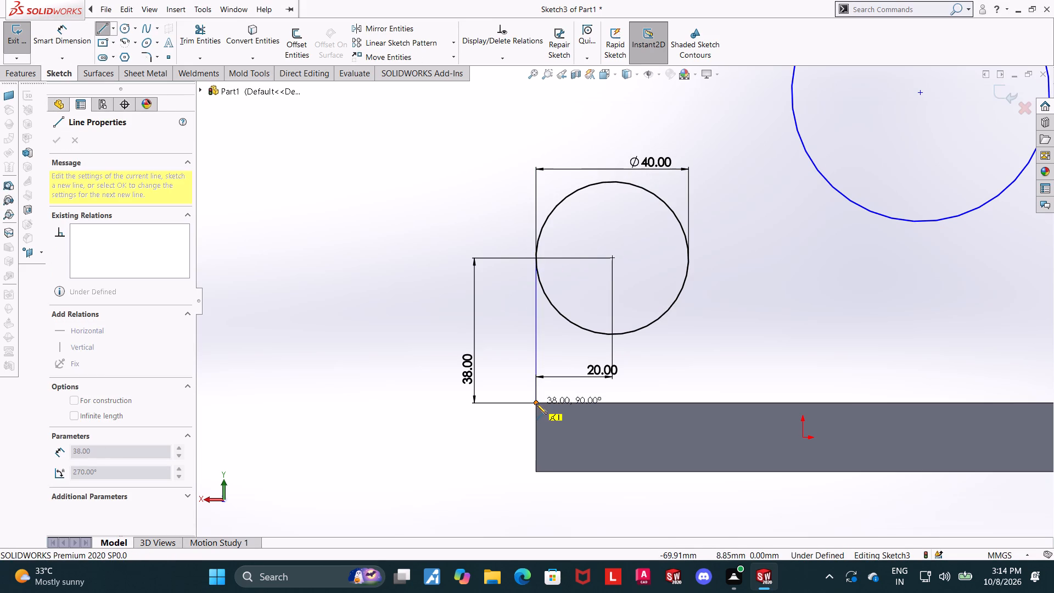
{"action": "left_click", "coordinate": [536, 404]}
{"action": "key", "text": "Escape"}
{"action": "key", "text": "Escape"}
{"action": "key", "text": "Escape"}
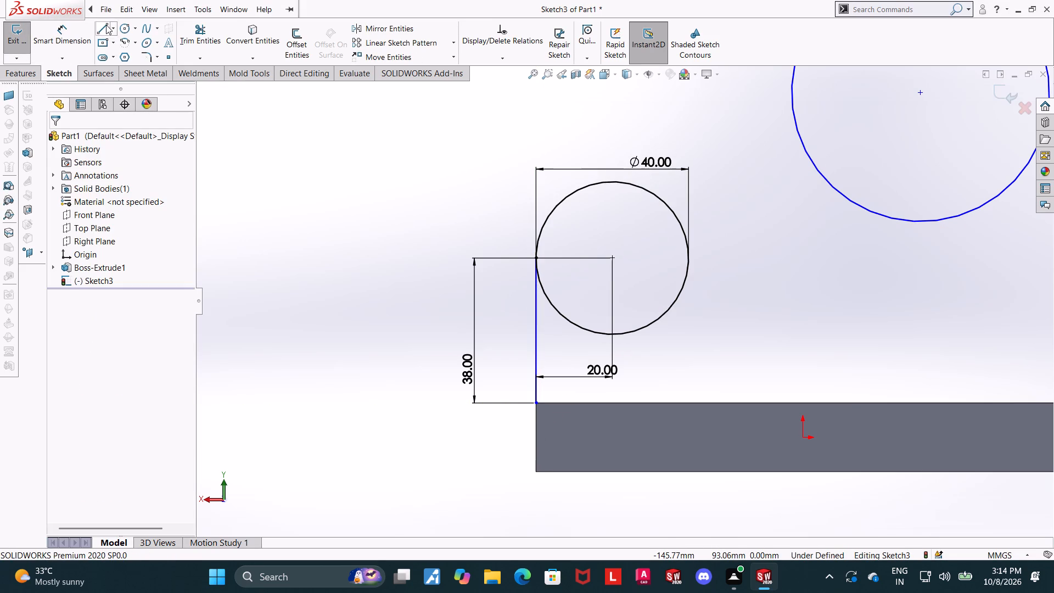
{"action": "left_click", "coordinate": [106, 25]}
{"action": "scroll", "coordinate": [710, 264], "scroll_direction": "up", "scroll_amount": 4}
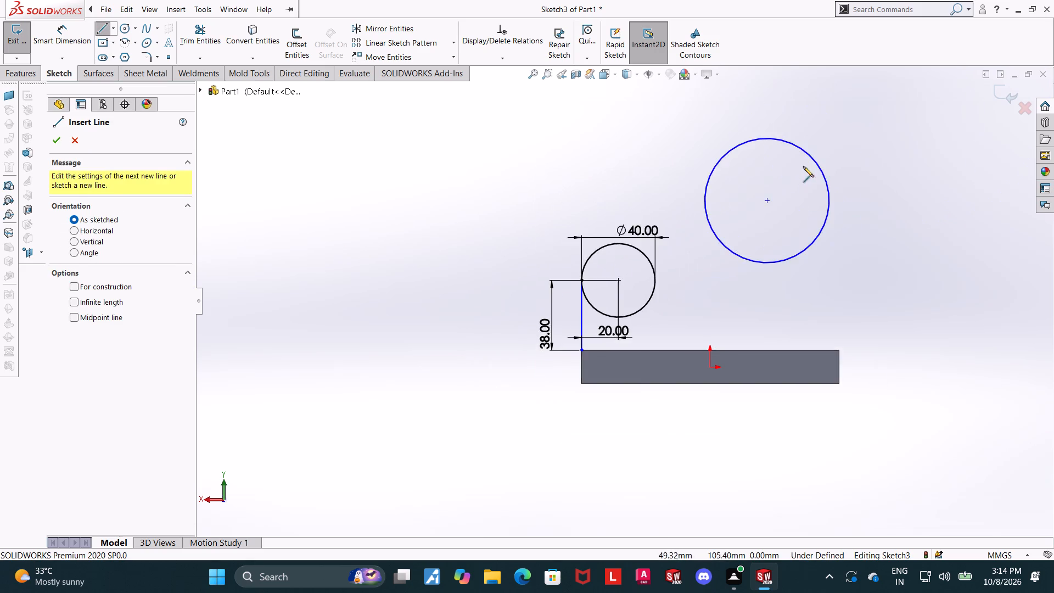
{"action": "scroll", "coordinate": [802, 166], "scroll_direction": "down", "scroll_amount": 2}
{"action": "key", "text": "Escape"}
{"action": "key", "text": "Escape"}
Dimension the larger upper circle's diameter at 55 mm.
{"action": "left_click", "coordinate": [85, 32]}
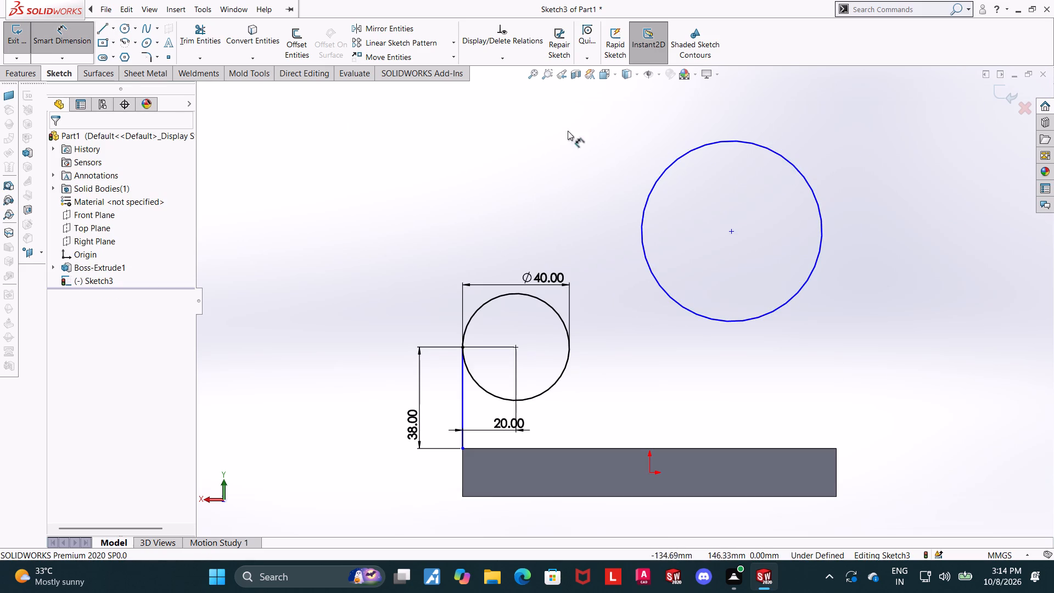
{"action": "left_click", "coordinate": [790, 161]}
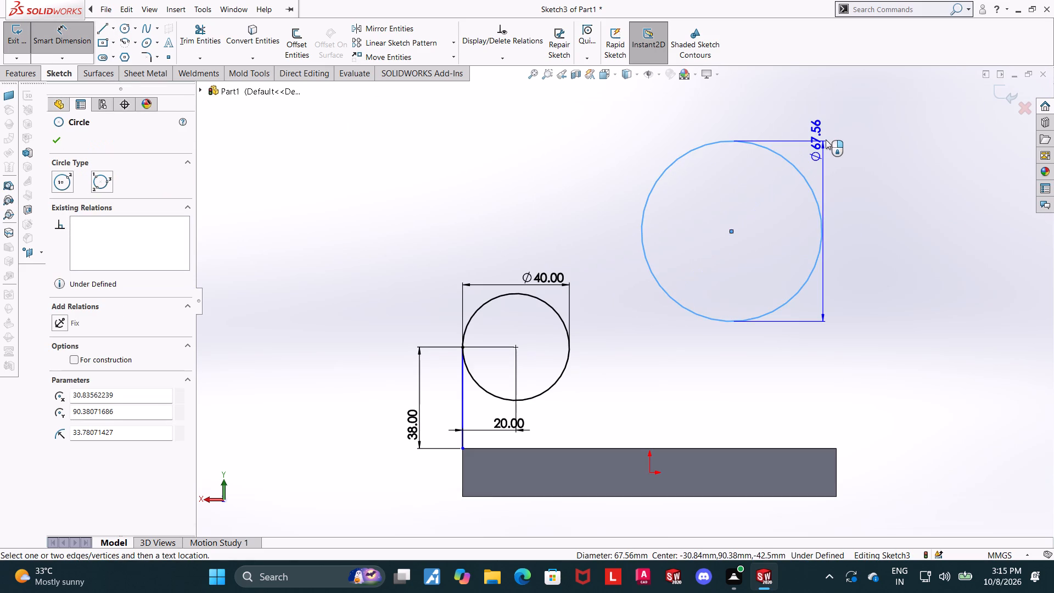
{"action": "left_click", "coordinate": [826, 139]}
{"action": "type", "text": "55"}
{"action": "key", "text": "Return"}
{"action": "key", "text": "Escape"}
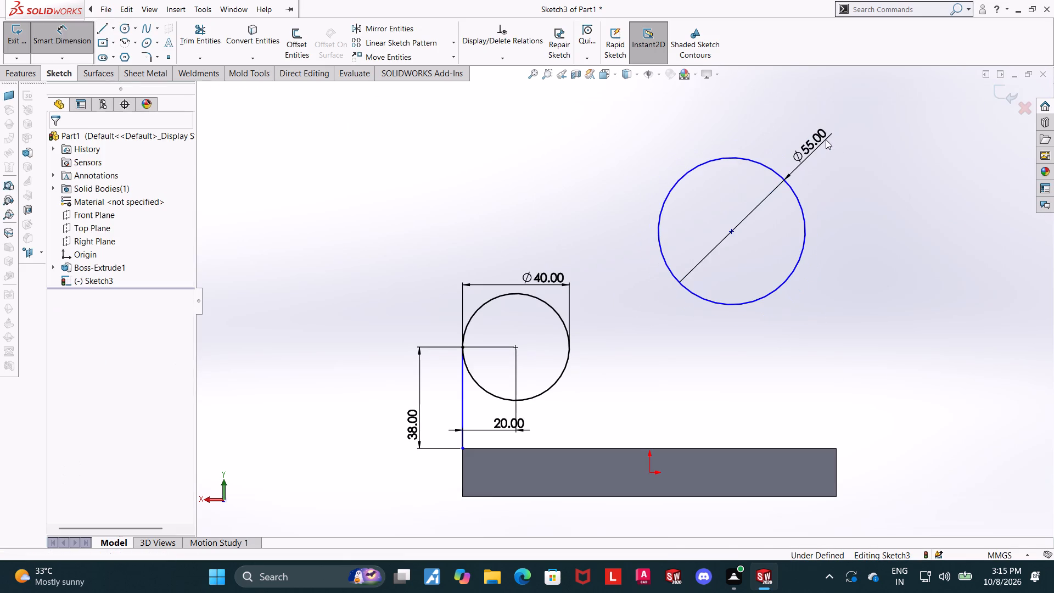
{"action": "key", "text": "Escape"}
Sketch a concentric circle about 39 mm in diameter inside the 55 mm circle.
{"action": "left_click", "coordinate": [125, 27]}
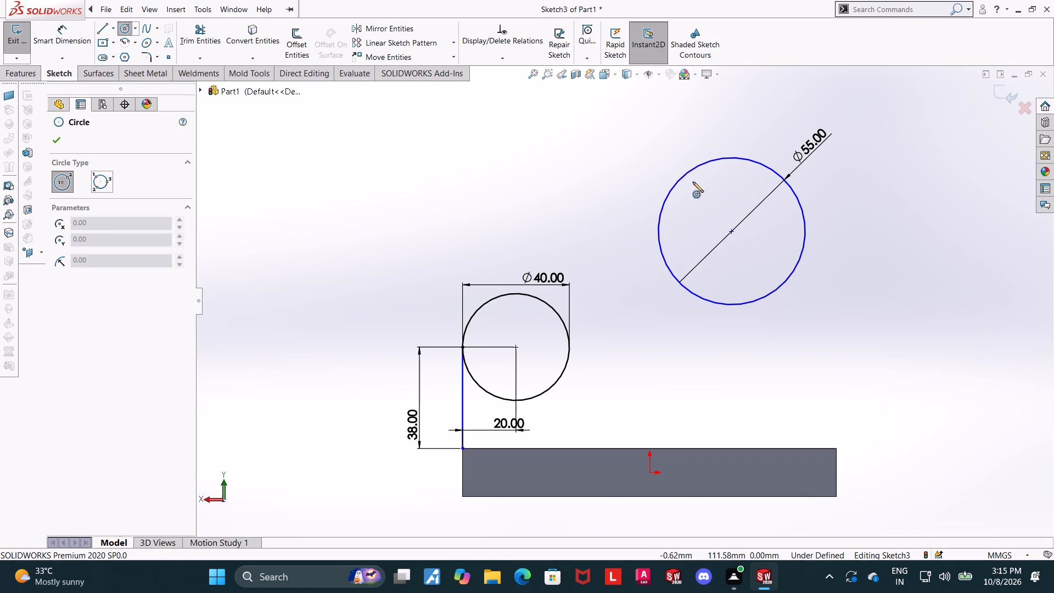
{"action": "left_click", "coordinate": [732, 230]}
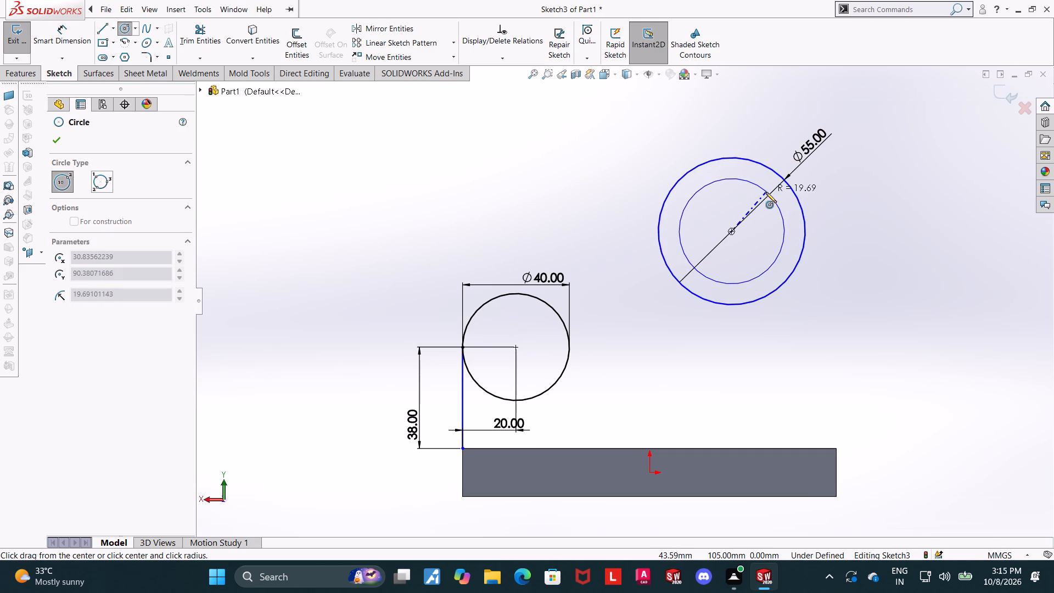
{"action": "left_click", "coordinate": [766, 192]}
{"action": "key", "text": "Escape"}
Dimension the inner concentric circle's diameter at 30 mm.
{"action": "left_click", "coordinate": [74, 31]}
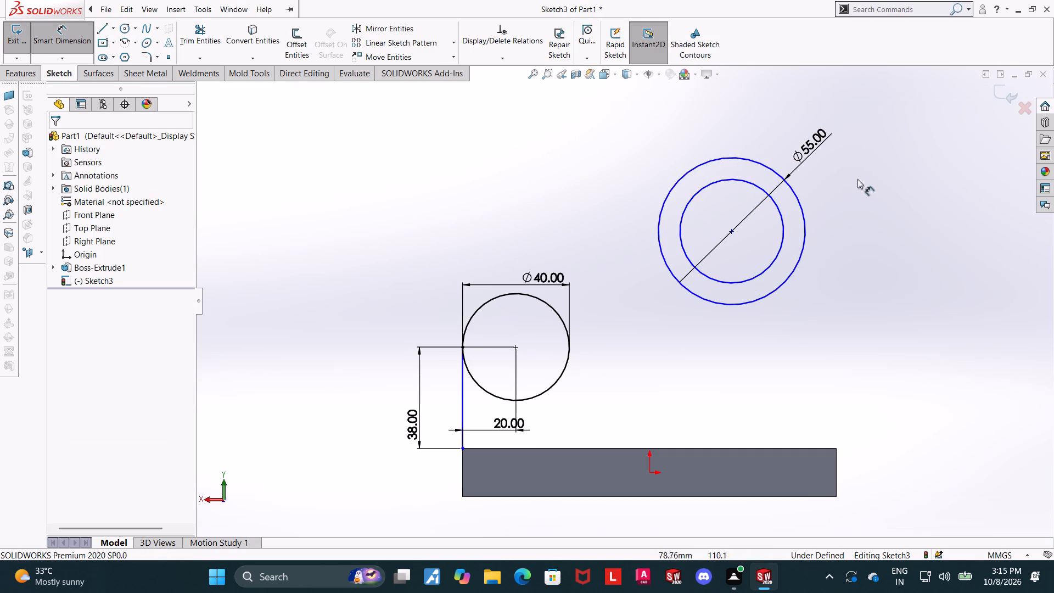
{"action": "left_click", "coordinate": [746, 184]}
{"action": "left_click", "coordinate": [731, 206]}
{"action": "type", "text": "30"}
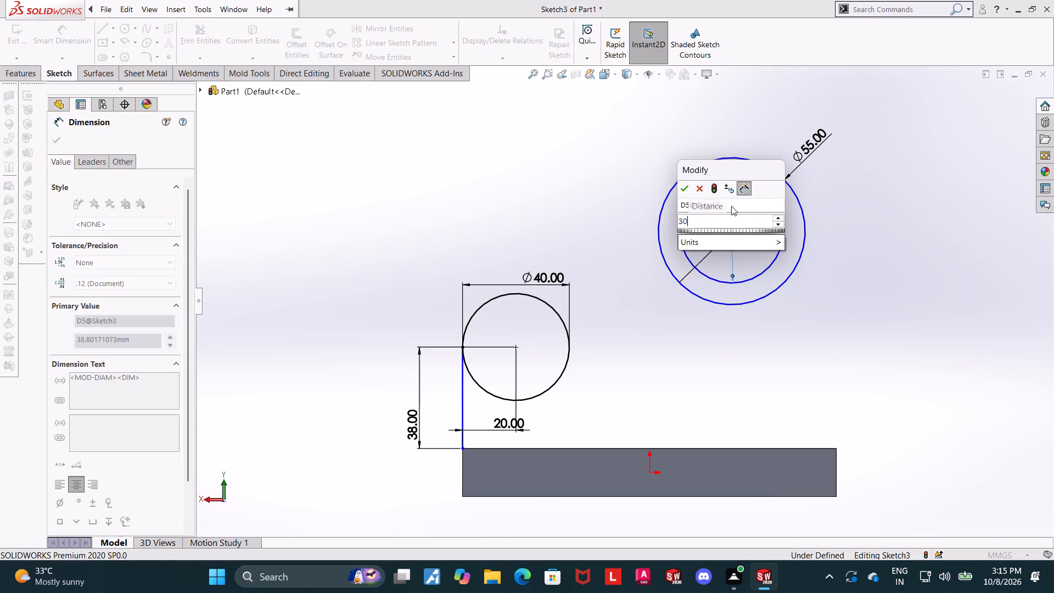
{"action": "key", "text": "Return"}
{"action": "key", "text": "Escape"}
{"action": "key", "text": "Escape"}
{"action": "key", "text": "Escape"}
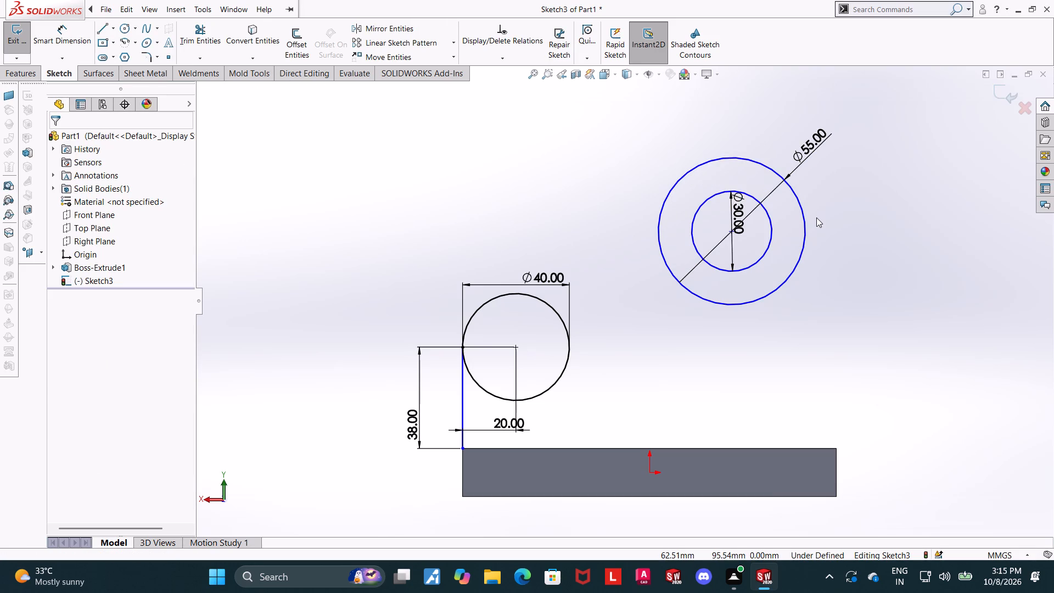
Reposition the 30 mm diameter dimension to the left side of the inner circle.
{"action": "scroll", "coordinate": [816, 217], "scroll_direction": "down", "scroll_amount": 1}
{"action": "scroll", "coordinate": [816, 220], "scroll_direction": "up", "scroll_amount": 1}
{"action": "left_click", "coordinate": [44, 25]}
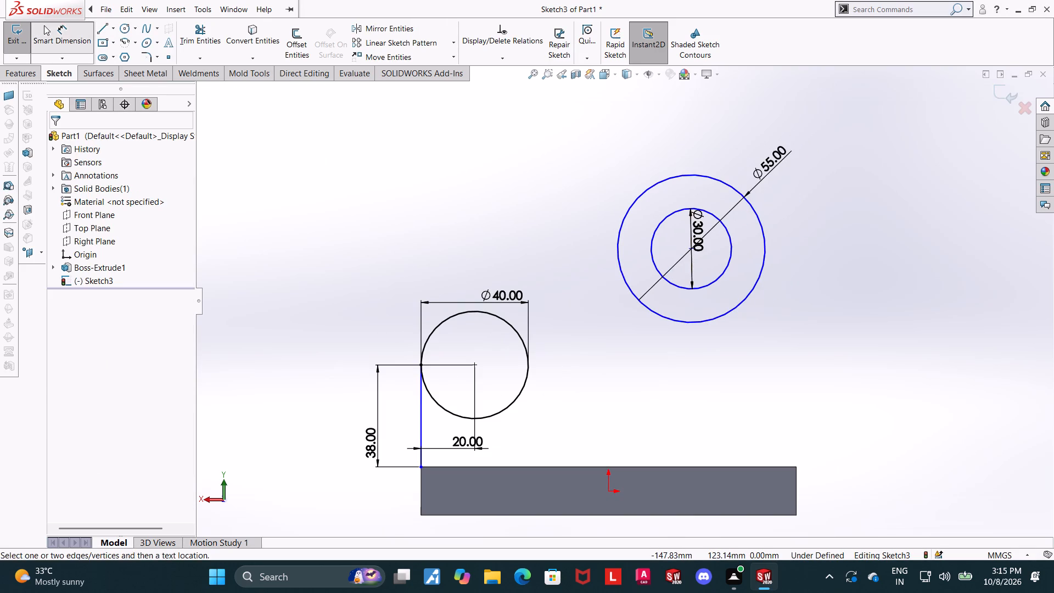
{"action": "key", "text": "Escape"}
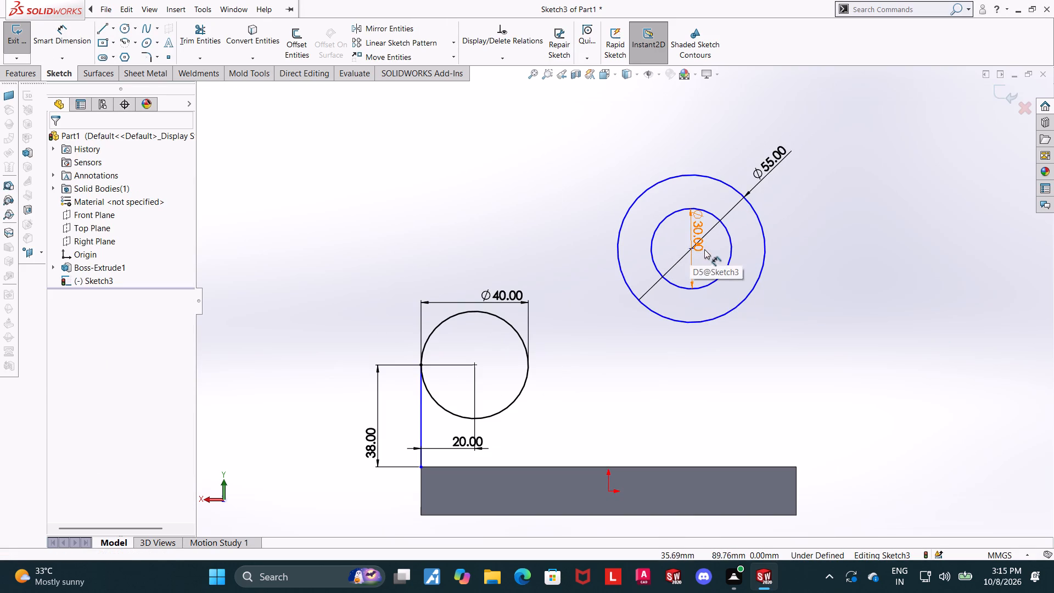
{"action": "key", "text": "Escape"}
{"action": "left_click_drag", "start_coordinate": [701, 243], "coordinate": [661, 254]}
{"action": "key", "text": "Escape"}
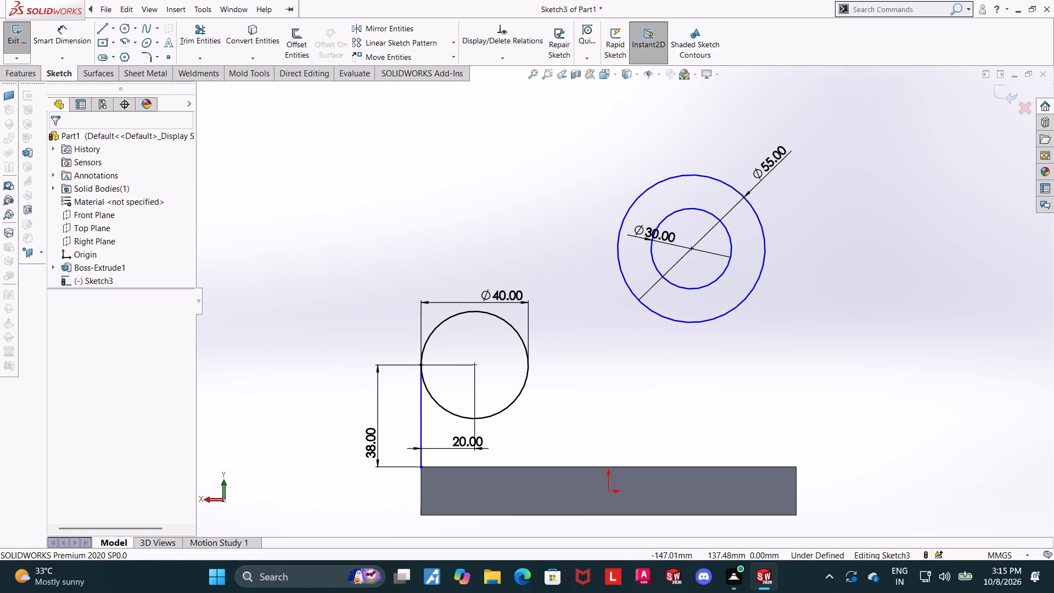
Dimension the concentric circles' centre at 100 mm above the block's top edge.
{"action": "left_click", "coordinate": [69, 18]}
{"action": "left_click", "coordinate": [65, 33]}
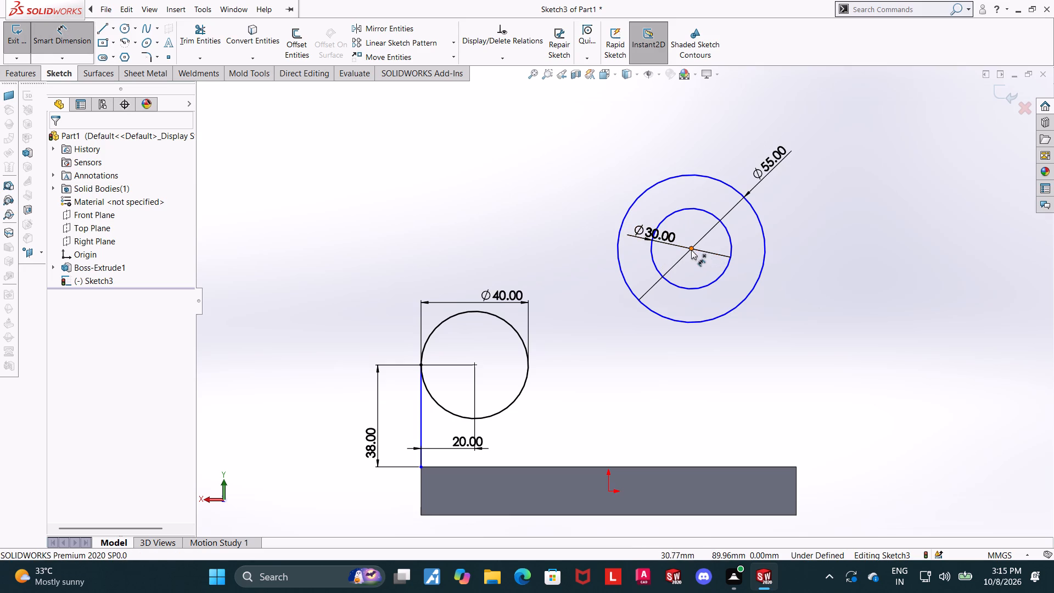
{"action": "left_click", "coordinate": [691, 250]}
{"action": "left_click", "coordinate": [707, 468]}
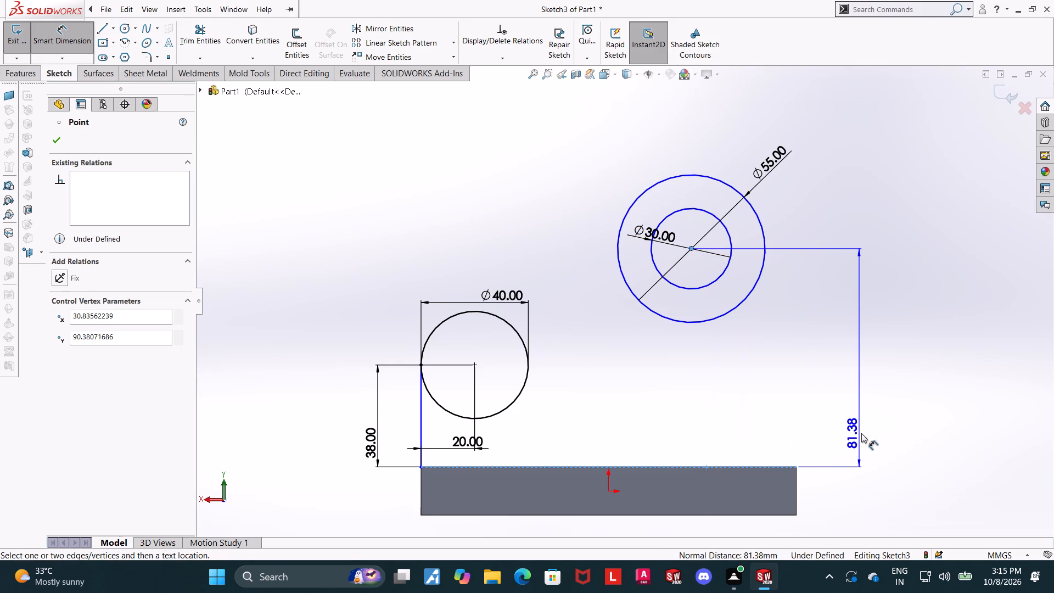
{"action": "left_click", "coordinate": [861, 433]}
{"action": "type", "text": "100"}
{"action": "key", "text": "Return"}
{"action": "key", "text": "Escape"}
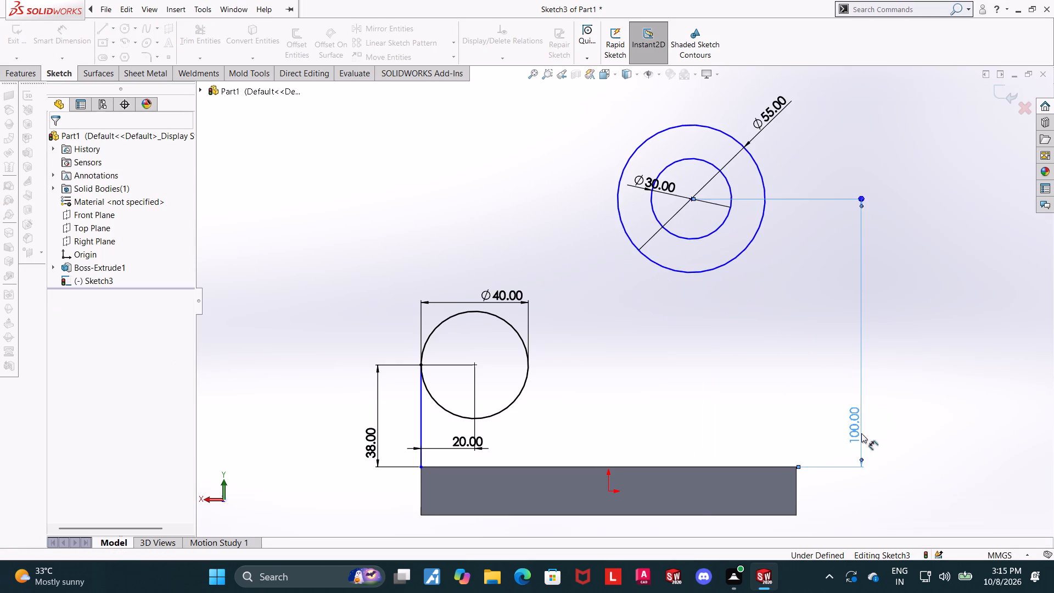
{"action": "key", "text": "Escape"}
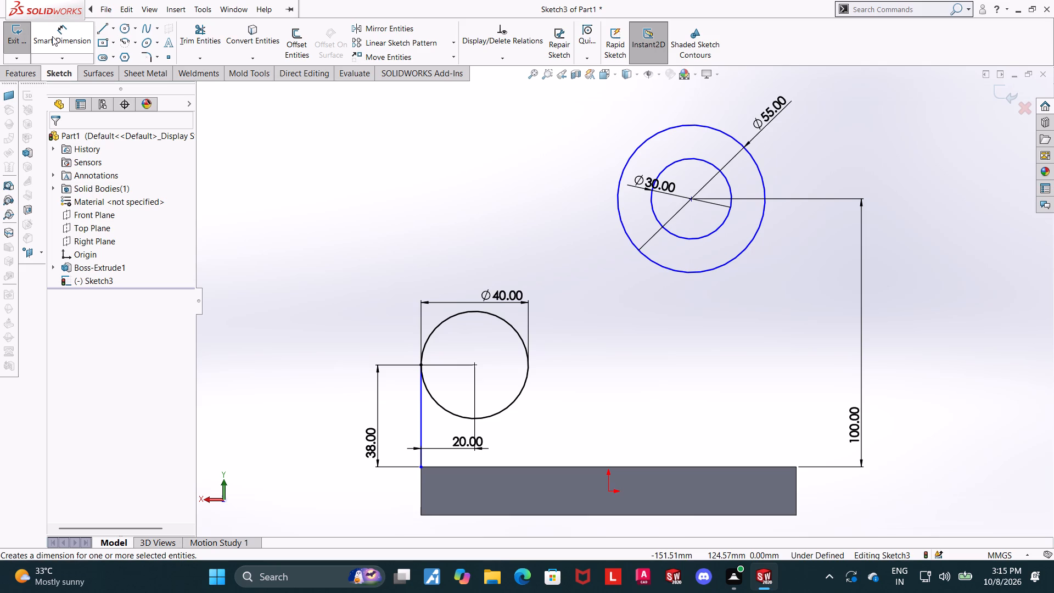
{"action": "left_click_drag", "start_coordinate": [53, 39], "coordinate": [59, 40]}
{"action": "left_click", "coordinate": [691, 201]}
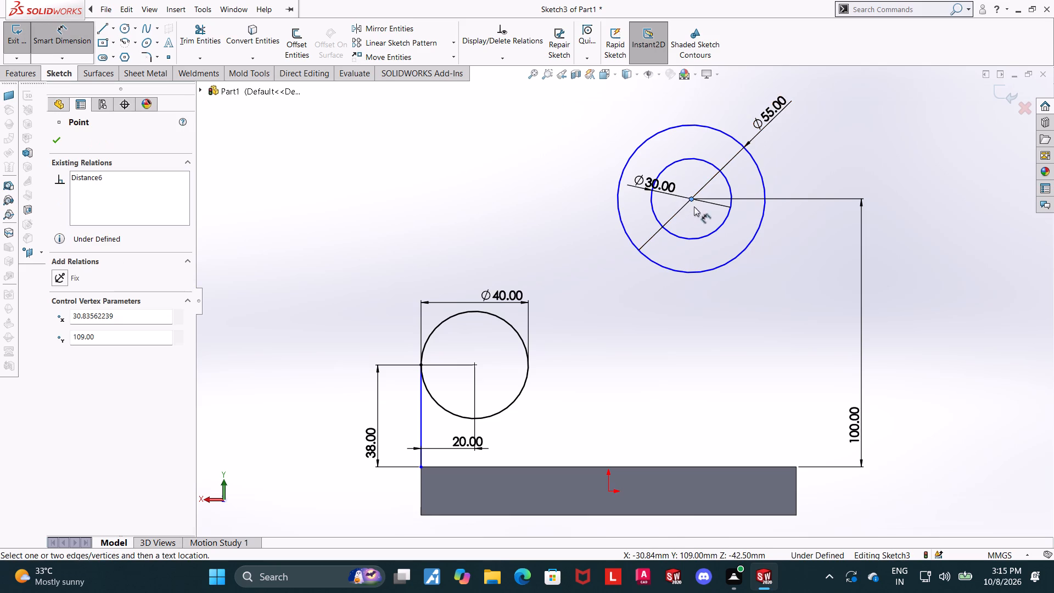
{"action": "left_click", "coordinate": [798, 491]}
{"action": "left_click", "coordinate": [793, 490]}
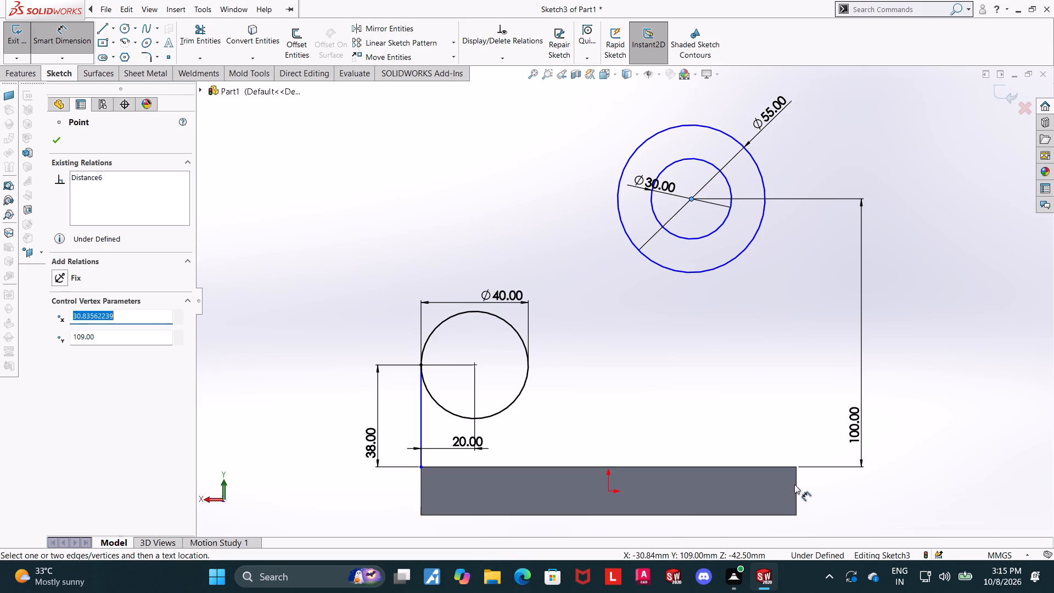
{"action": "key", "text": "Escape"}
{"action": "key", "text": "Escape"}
Dimension the concentric circles' centre at 50 mm horizontally from the block's right edge.
{"action": "left_click", "coordinate": [61, 39]}
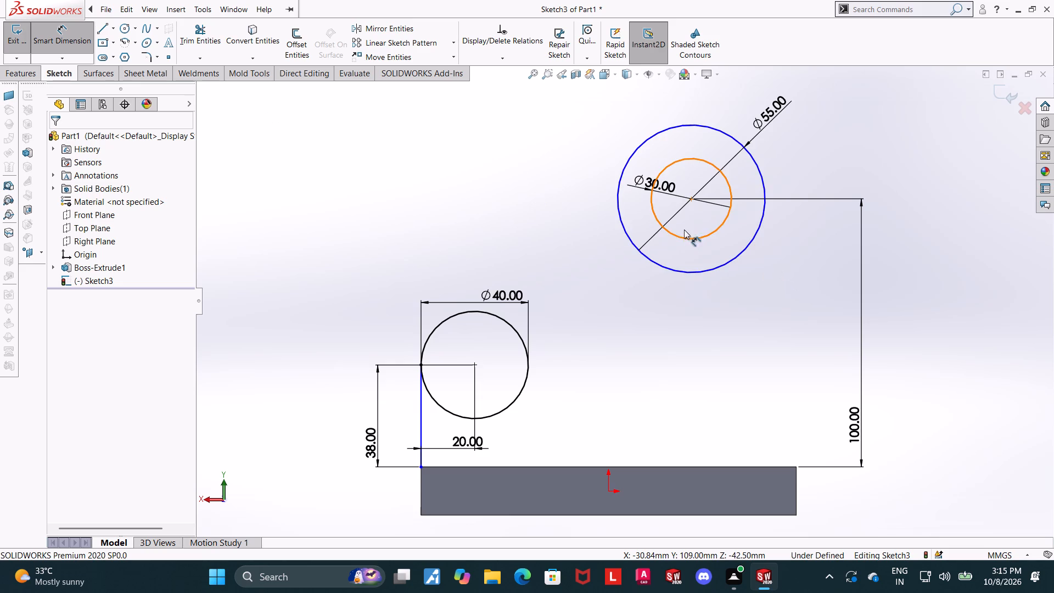
{"action": "left_click", "coordinate": [691, 202]}
{"action": "left_click", "coordinate": [796, 490]}
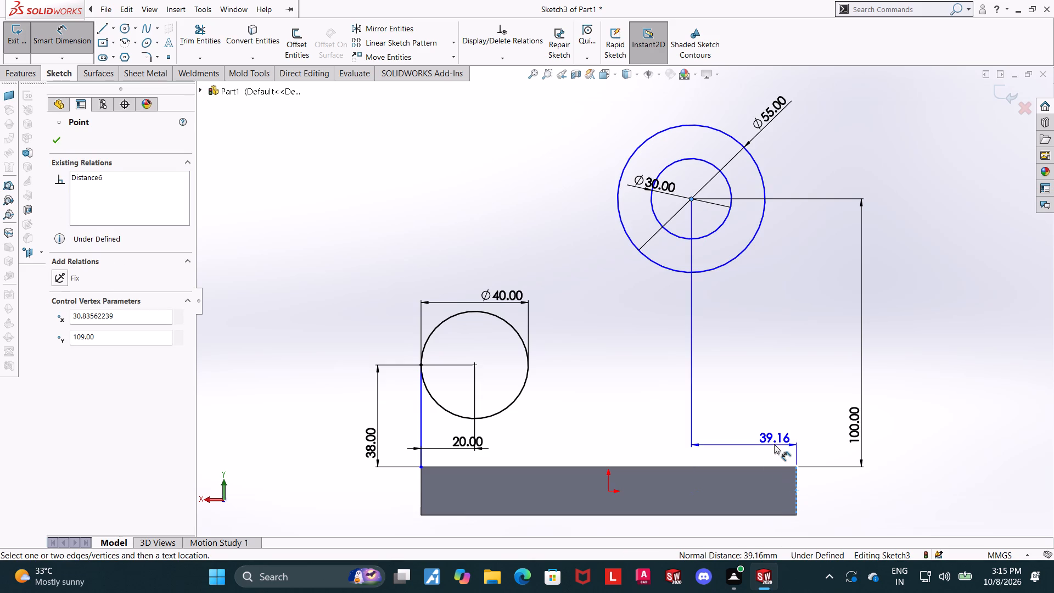
{"action": "left_click", "coordinate": [771, 430]}
{"action": "type", "text": "50"}
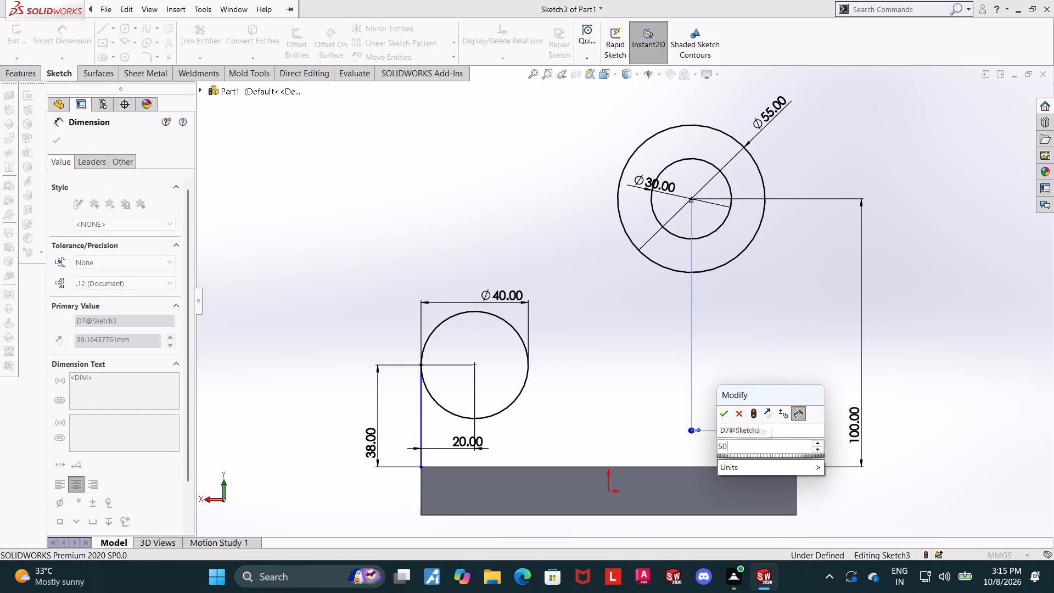
{"action": "key", "text": "Return"}
{"action": "key", "text": "Escape"}
{"action": "key", "text": "Escape"}
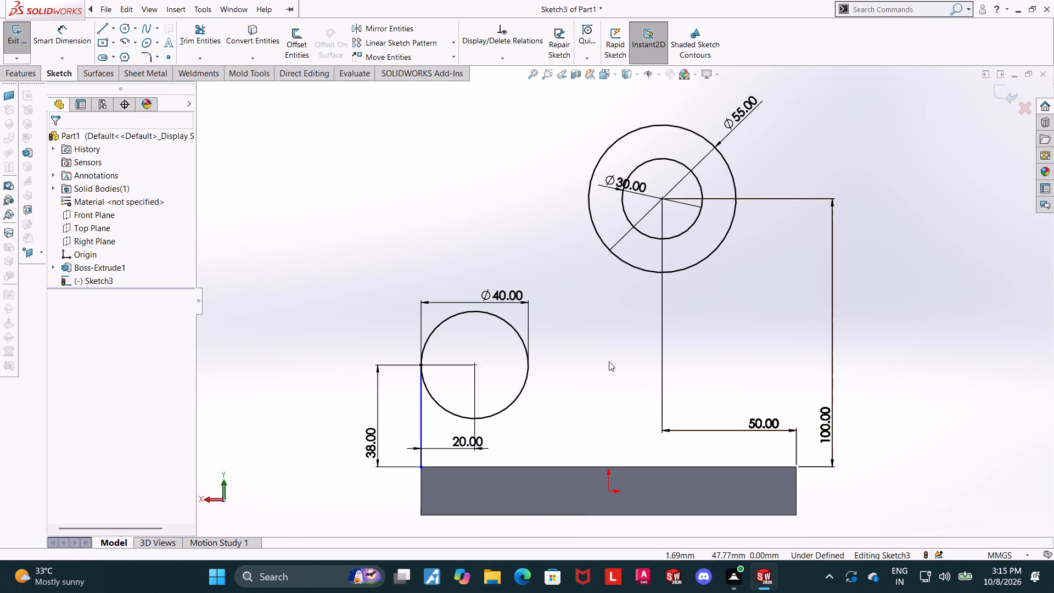
{"action": "key", "text": "Escape"}
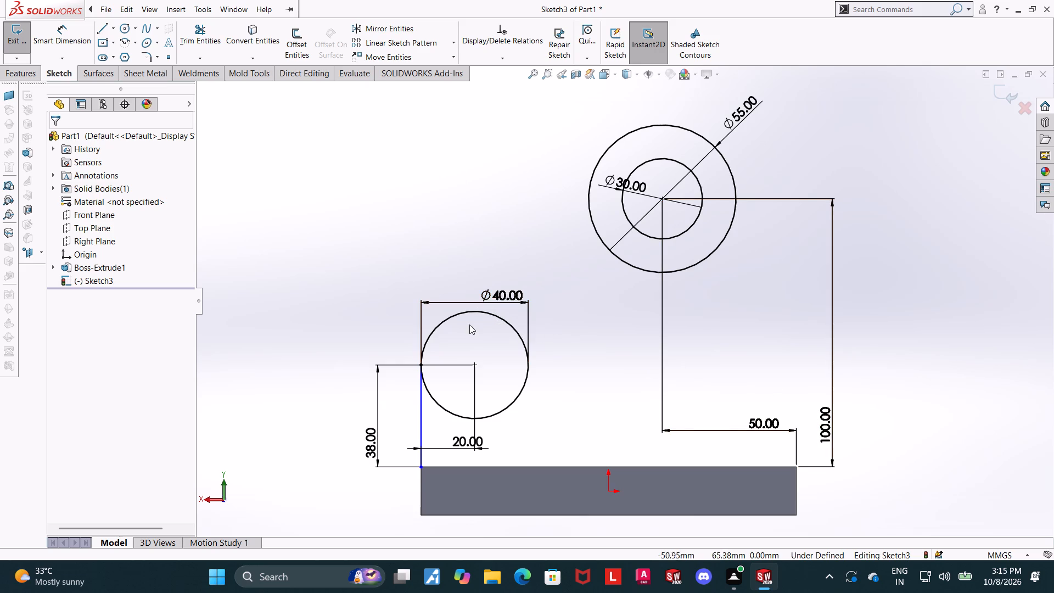
Add a tangent relation between the 40 mm circle and the vertical line running down to the block.
{"action": "left_click", "coordinate": [436, 401]}
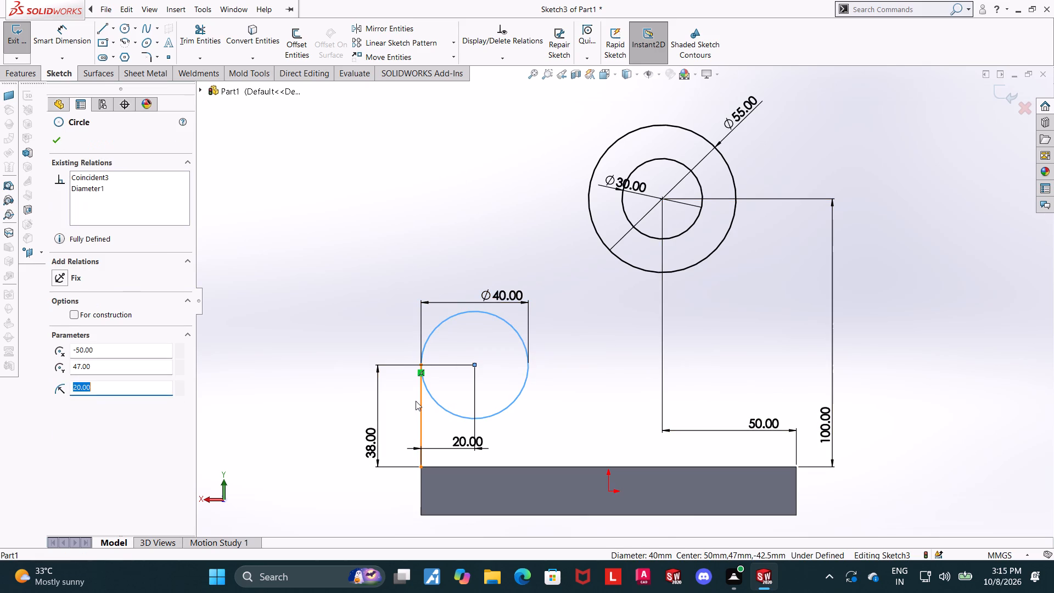
{"action": "left_click", "coordinate": [421, 401], "text": "ctrl"}
{"action": "left_click", "coordinate": [54, 338]}
{"action": "key", "text": "Escape"}
{"action": "key", "text": "Escape"}
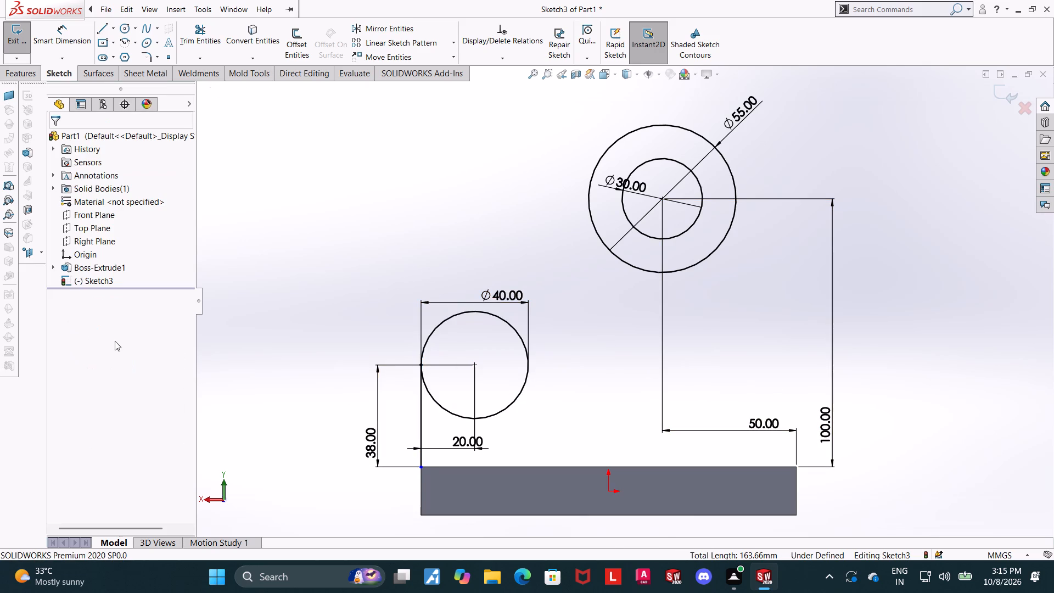
Draw a line along the block's top edge from the foot of the vertical line to the opposite corner.
{"action": "left_click", "coordinate": [98, 27]}
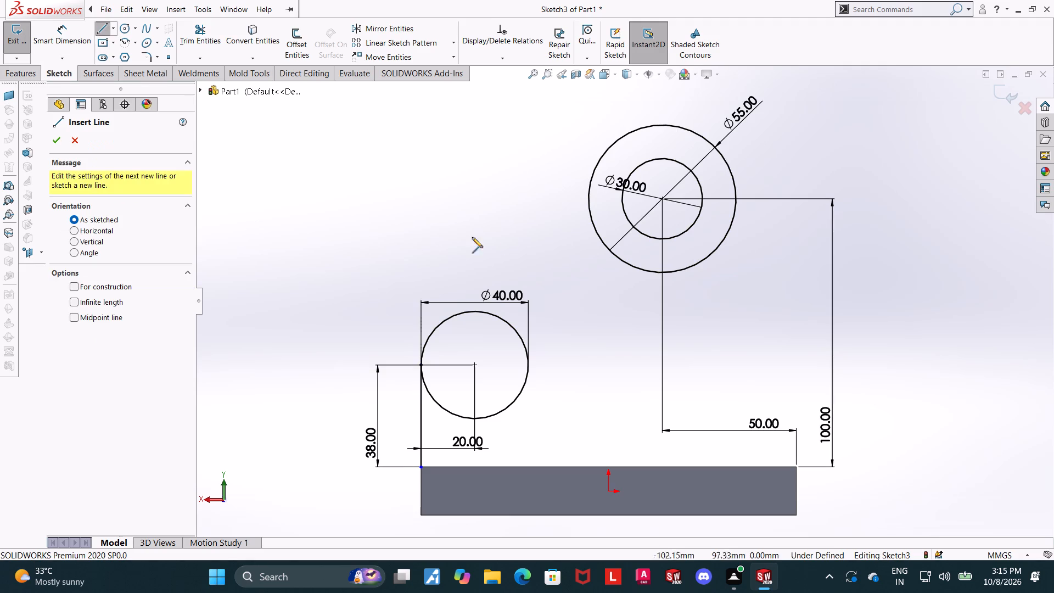
{"action": "left_click", "coordinate": [423, 470]}
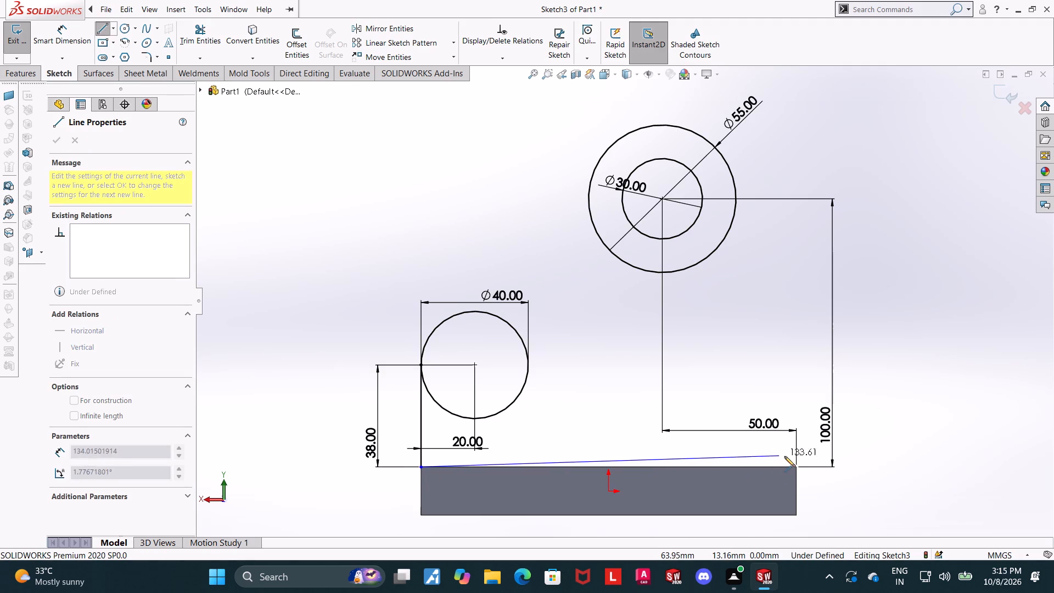
{"action": "left_click", "coordinate": [799, 466]}
{"action": "key", "text": "Escape"}
{"action": "key", "text": "Escape"}
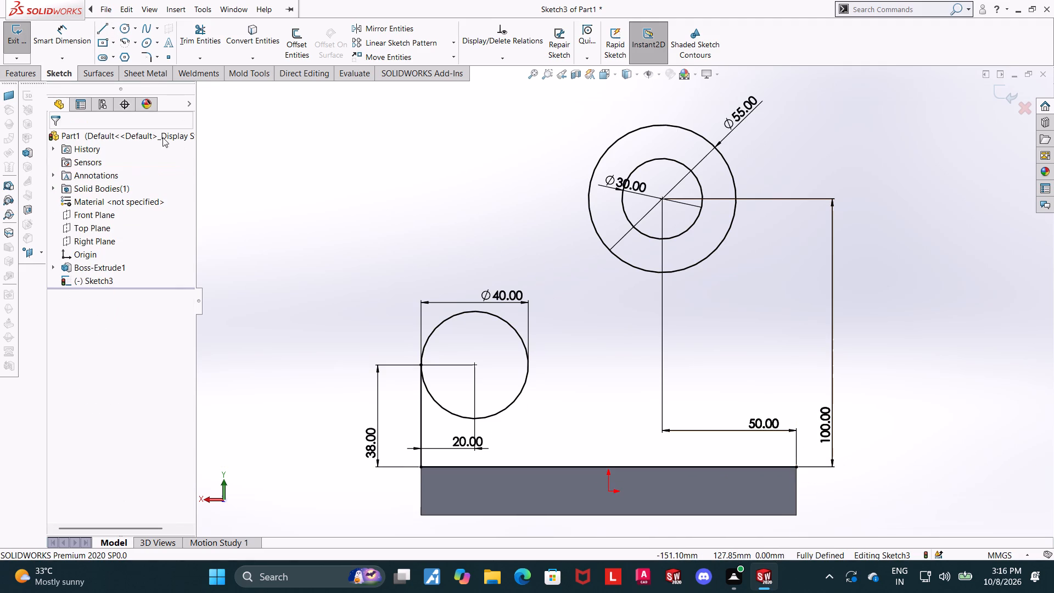
Draw a slanted line from the block's top-right corner up to the 55 mm circle.
{"action": "left_click", "coordinate": [105, 30]}
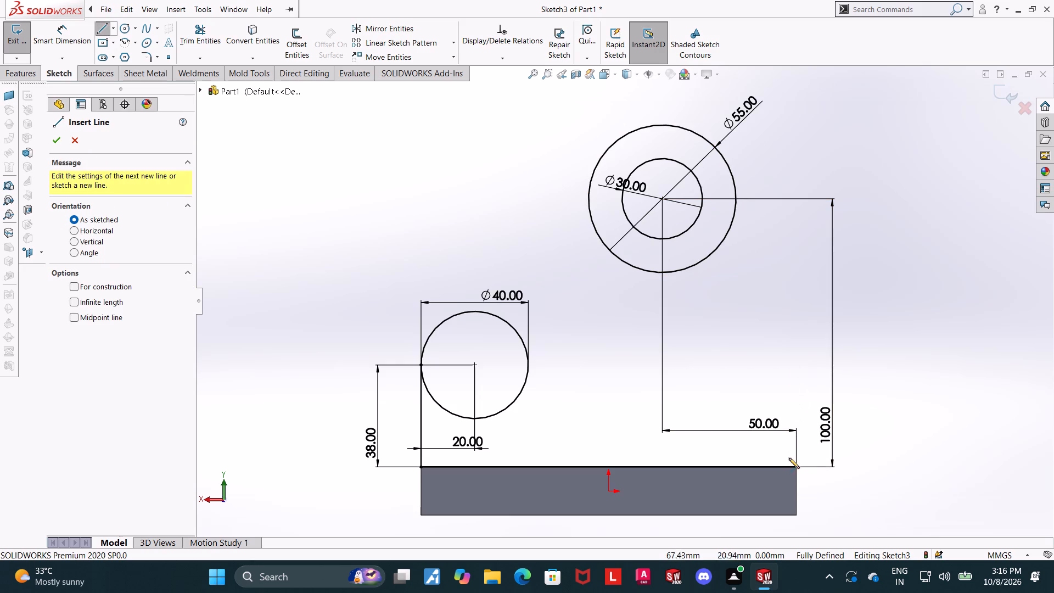
{"action": "left_click", "coordinate": [797, 467]}
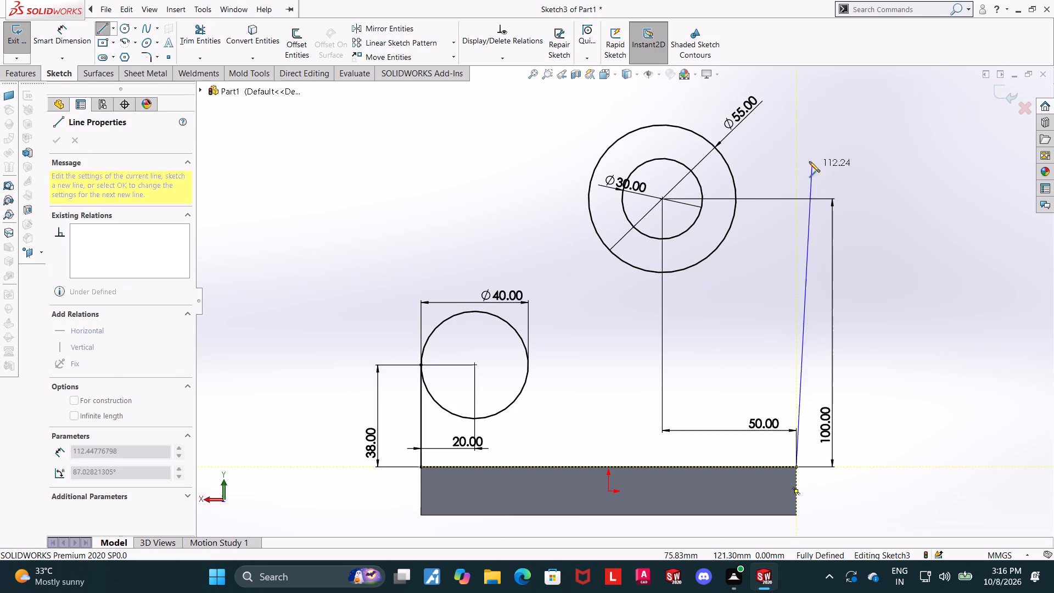
{"action": "left_click", "coordinate": [721, 153]}
{"action": "key", "text": "Escape"}
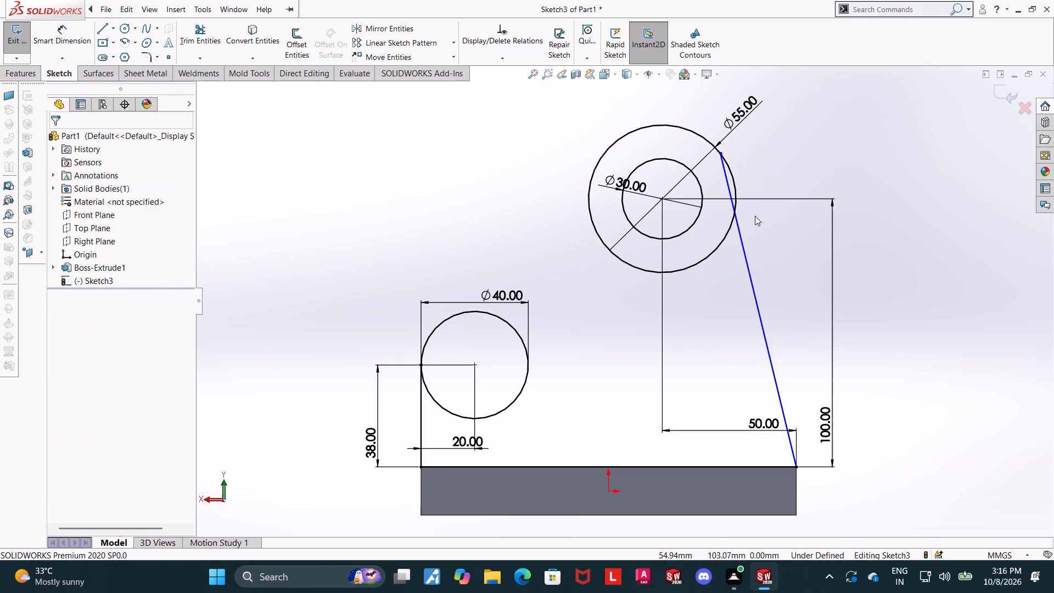
{"action": "key", "text": "Escape"}
Add a tangent relation between the 55 mm circle and the slanted line.
{"action": "left_click", "coordinate": [733, 187]}
{"action": "left_click", "coordinate": [740, 234], "text": "ctrl"}
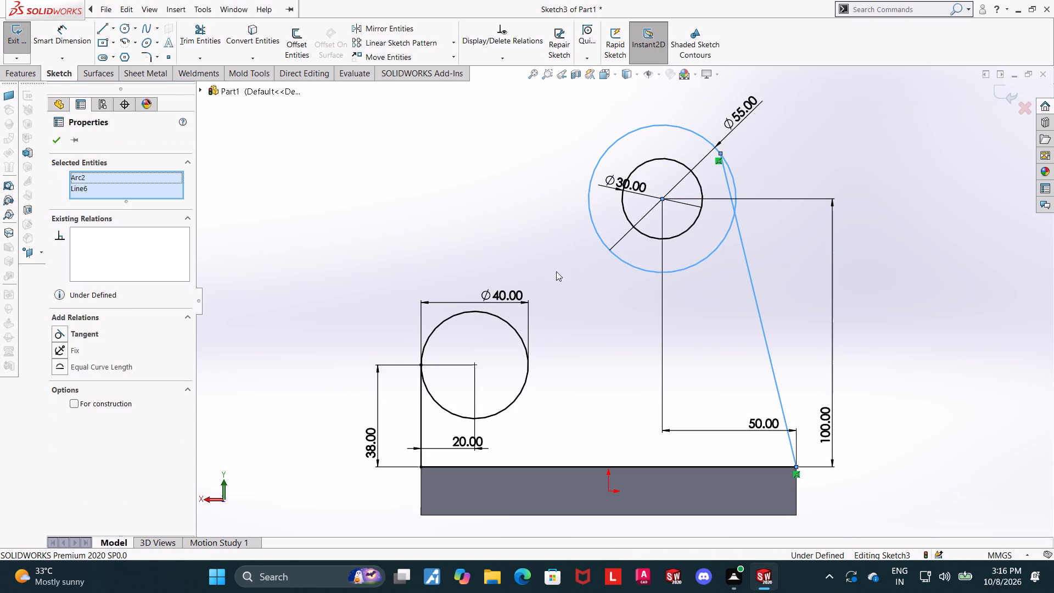
{"action": "left_click", "coordinate": [59, 337]}
{"action": "key", "text": "Escape"}
{"action": "key", "text": "Escape"}
{"action": "key", "text": "Escape"}
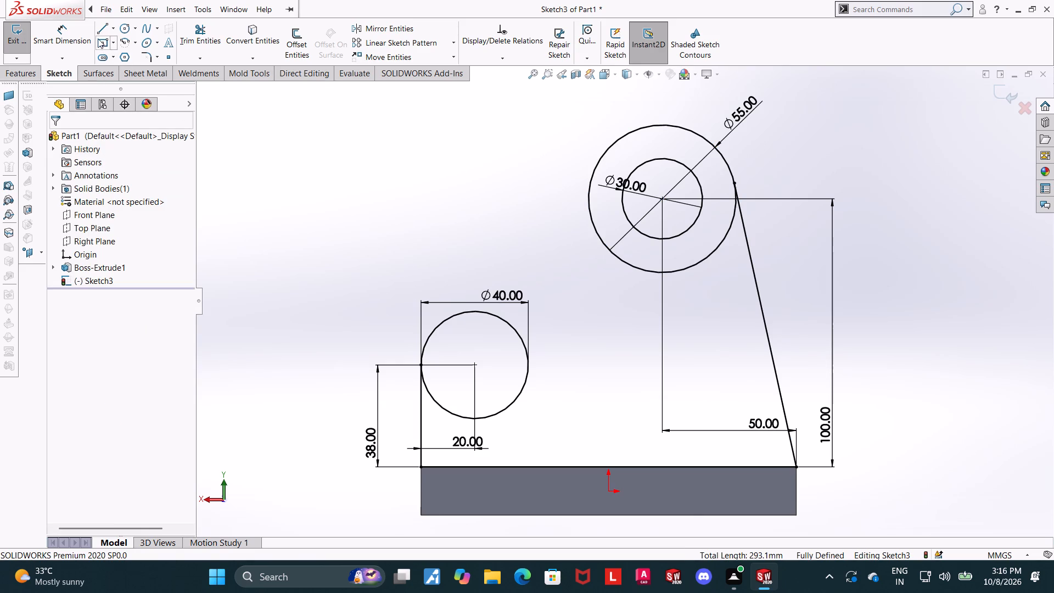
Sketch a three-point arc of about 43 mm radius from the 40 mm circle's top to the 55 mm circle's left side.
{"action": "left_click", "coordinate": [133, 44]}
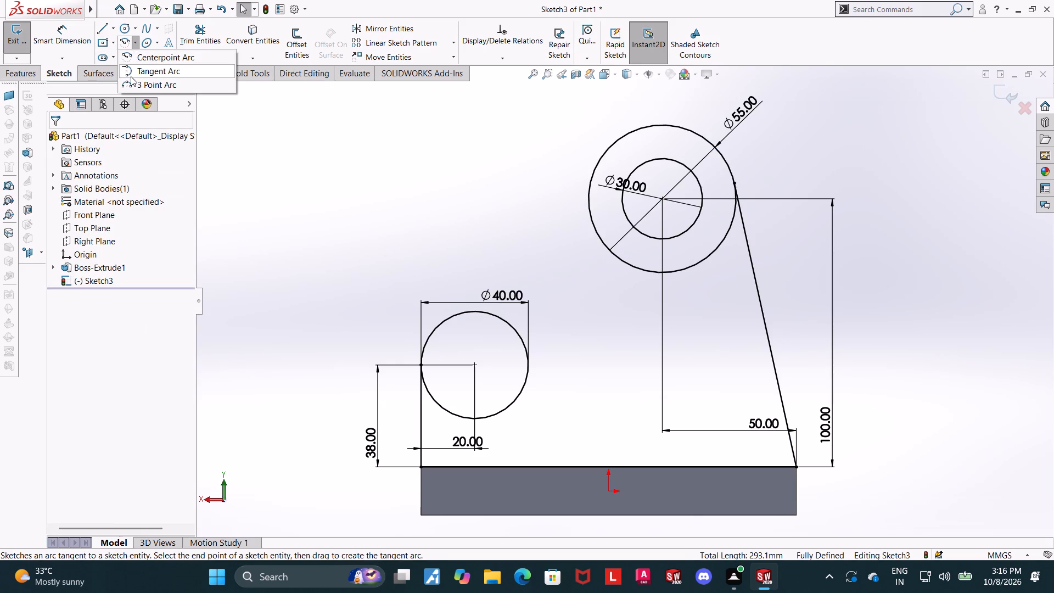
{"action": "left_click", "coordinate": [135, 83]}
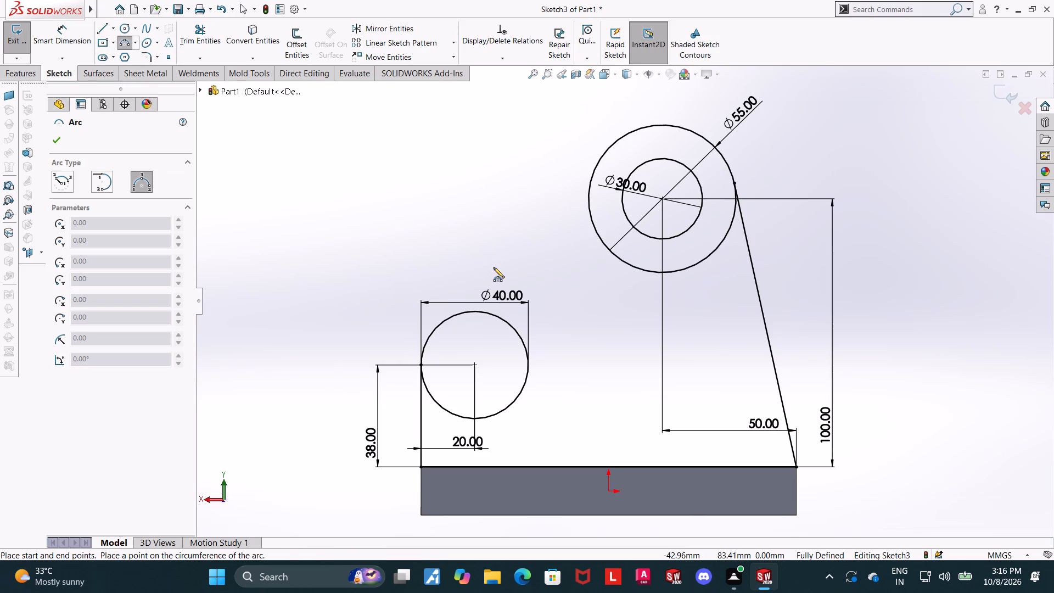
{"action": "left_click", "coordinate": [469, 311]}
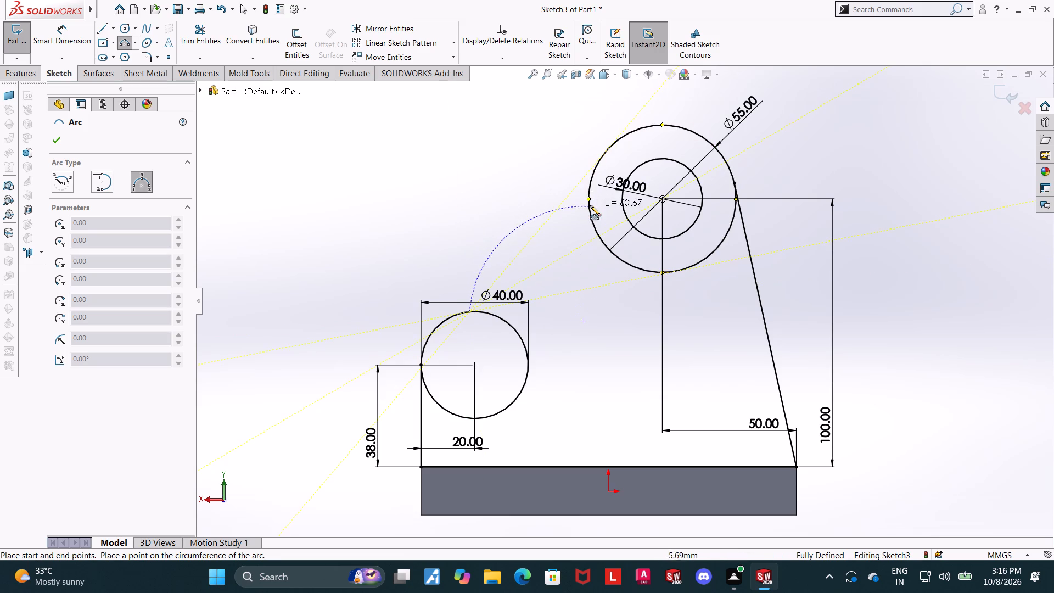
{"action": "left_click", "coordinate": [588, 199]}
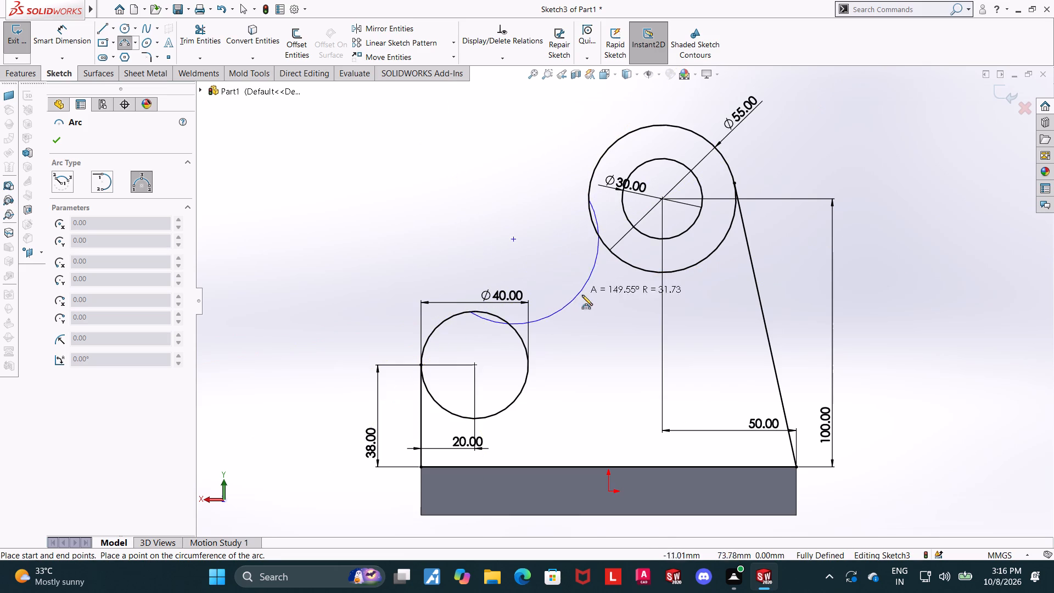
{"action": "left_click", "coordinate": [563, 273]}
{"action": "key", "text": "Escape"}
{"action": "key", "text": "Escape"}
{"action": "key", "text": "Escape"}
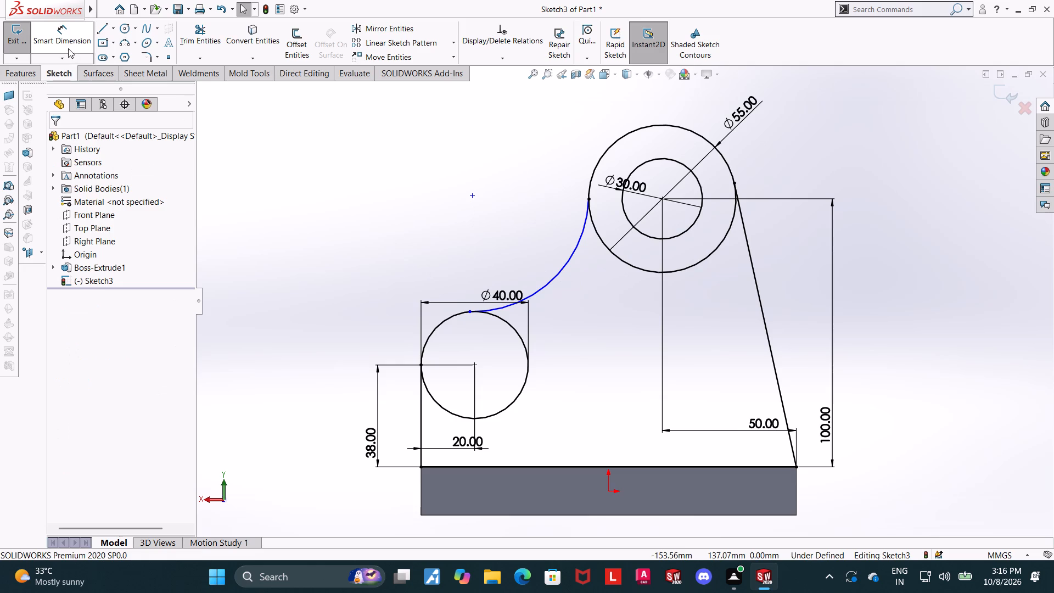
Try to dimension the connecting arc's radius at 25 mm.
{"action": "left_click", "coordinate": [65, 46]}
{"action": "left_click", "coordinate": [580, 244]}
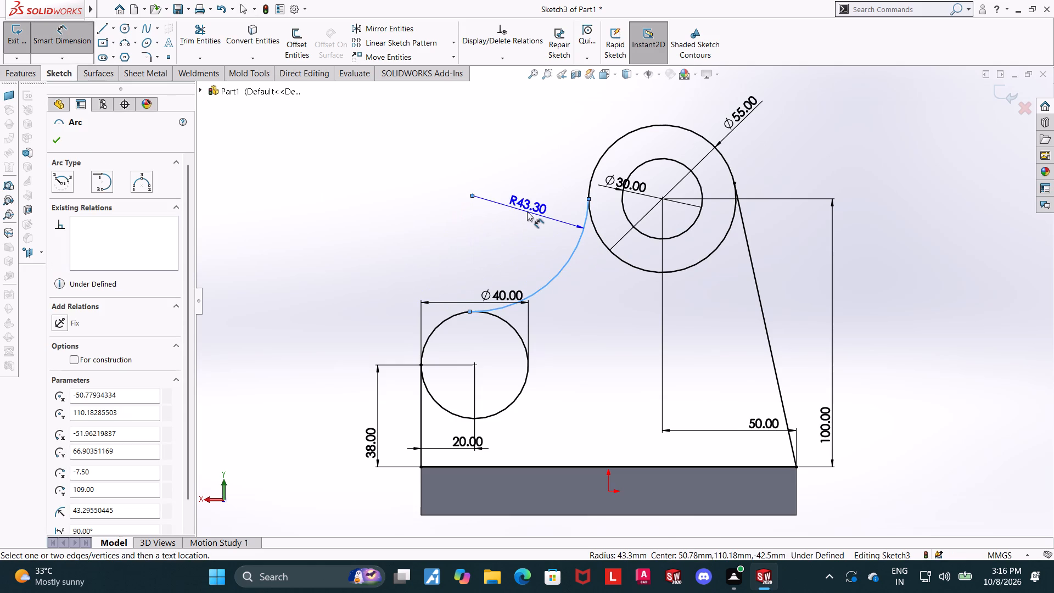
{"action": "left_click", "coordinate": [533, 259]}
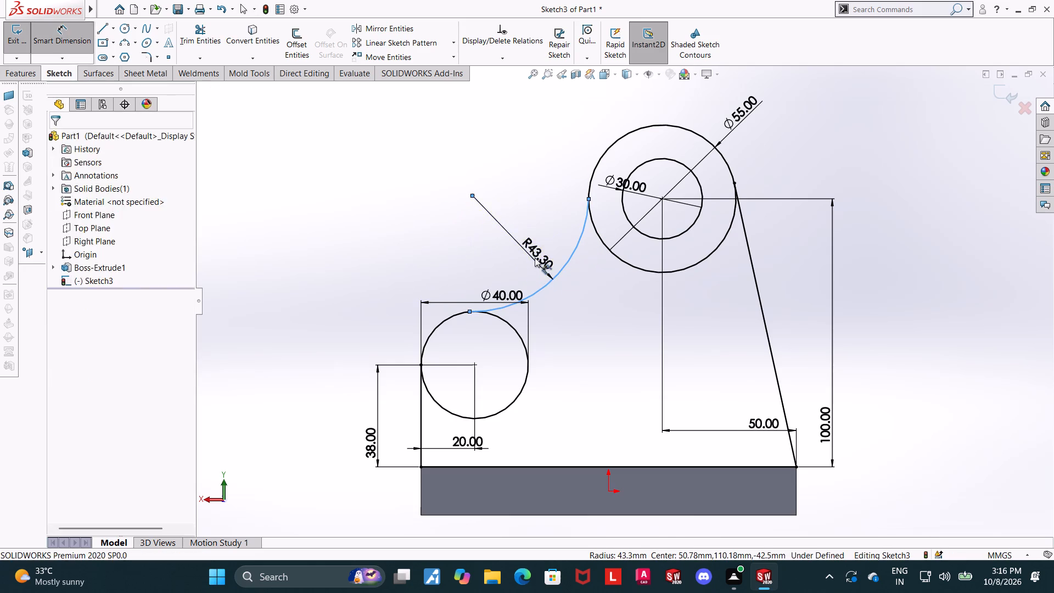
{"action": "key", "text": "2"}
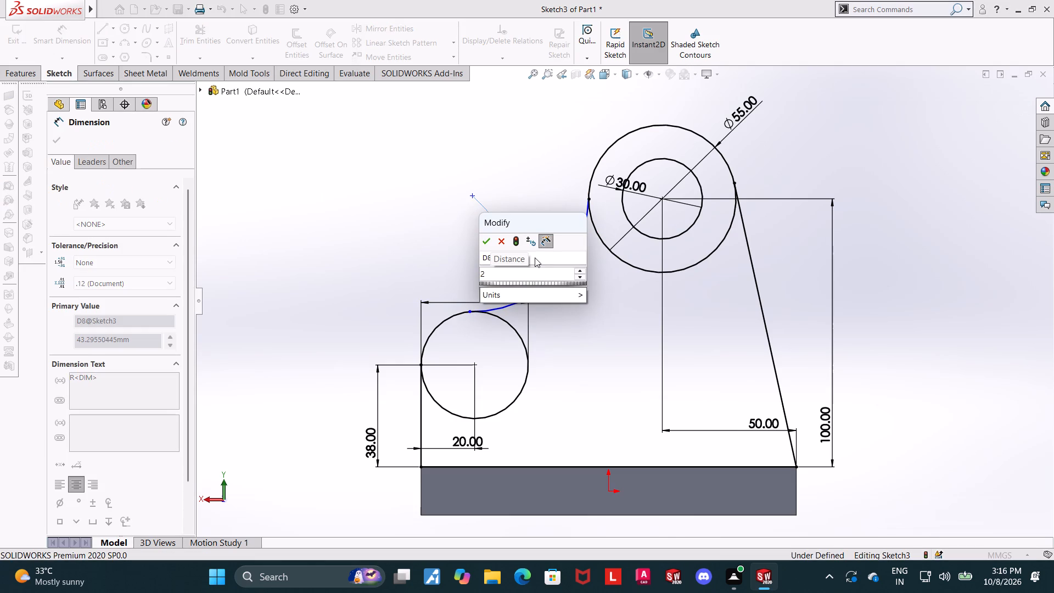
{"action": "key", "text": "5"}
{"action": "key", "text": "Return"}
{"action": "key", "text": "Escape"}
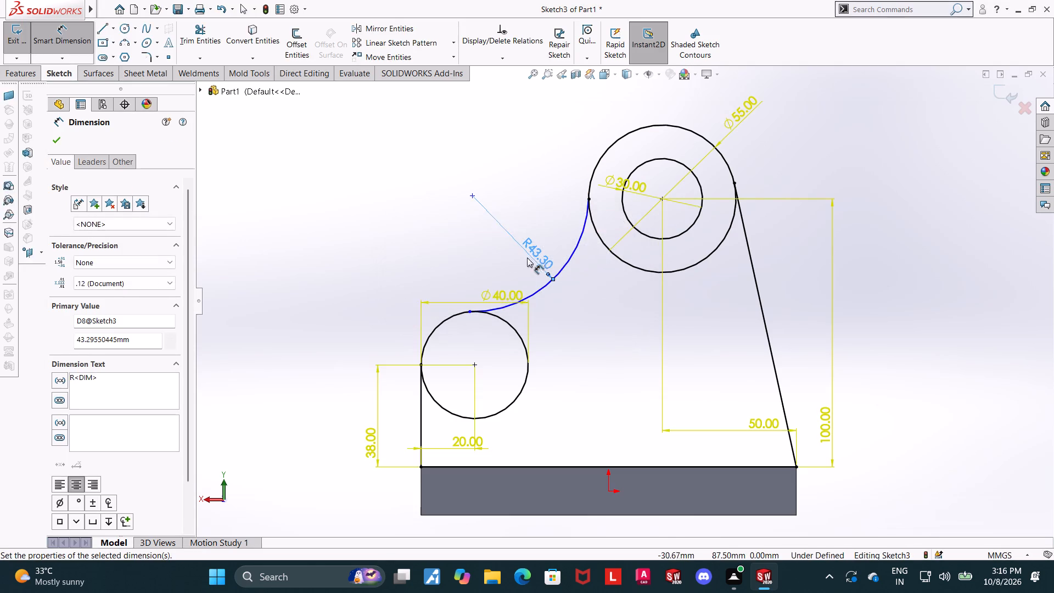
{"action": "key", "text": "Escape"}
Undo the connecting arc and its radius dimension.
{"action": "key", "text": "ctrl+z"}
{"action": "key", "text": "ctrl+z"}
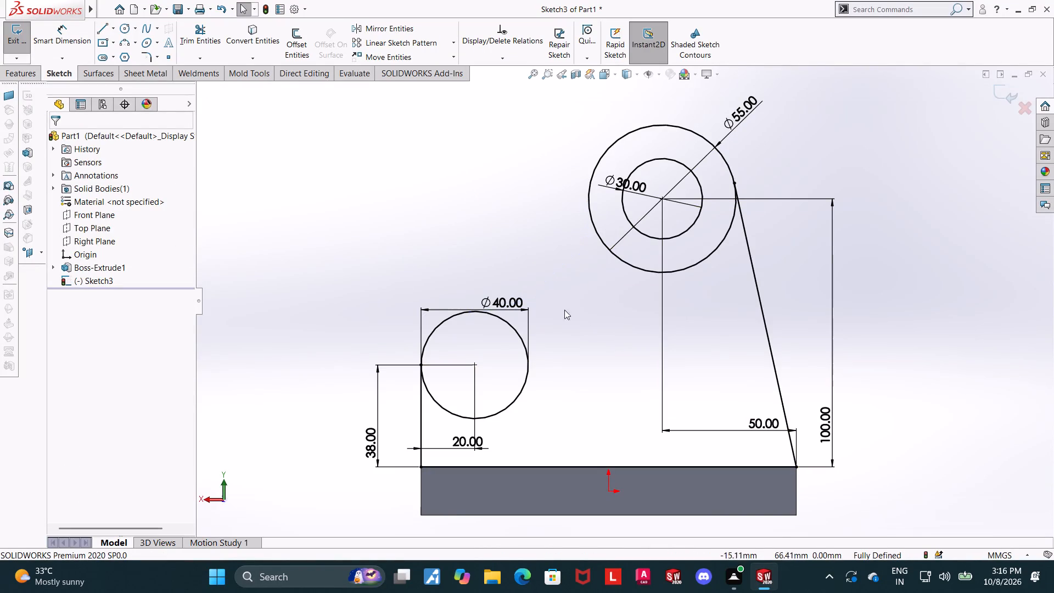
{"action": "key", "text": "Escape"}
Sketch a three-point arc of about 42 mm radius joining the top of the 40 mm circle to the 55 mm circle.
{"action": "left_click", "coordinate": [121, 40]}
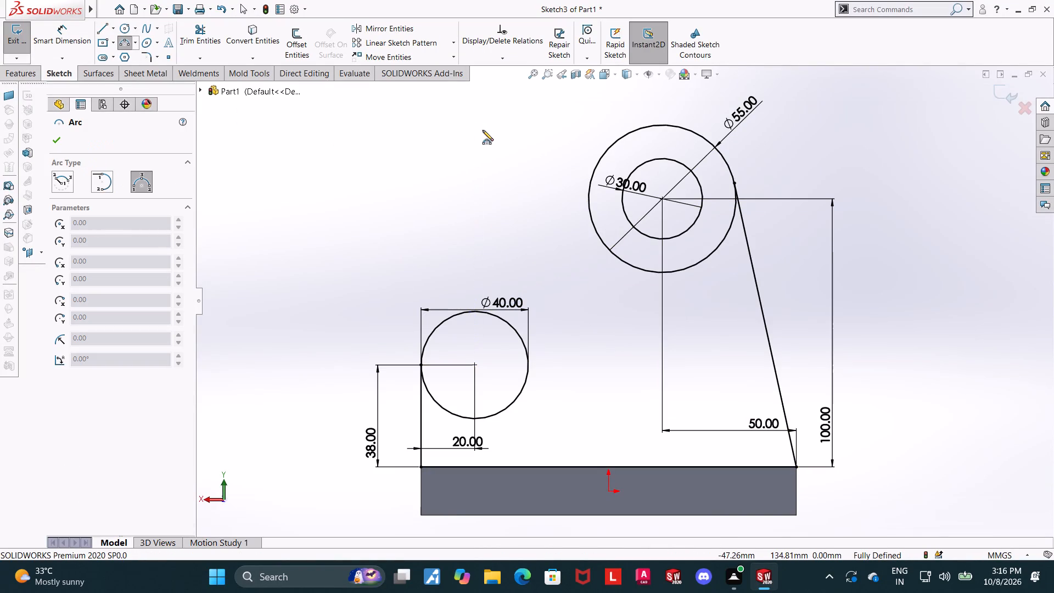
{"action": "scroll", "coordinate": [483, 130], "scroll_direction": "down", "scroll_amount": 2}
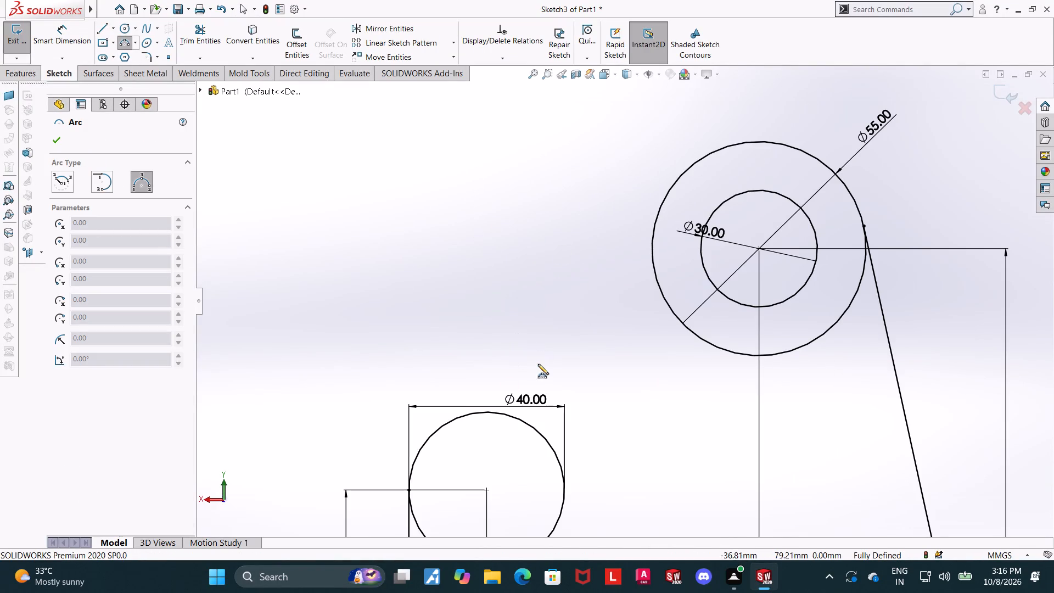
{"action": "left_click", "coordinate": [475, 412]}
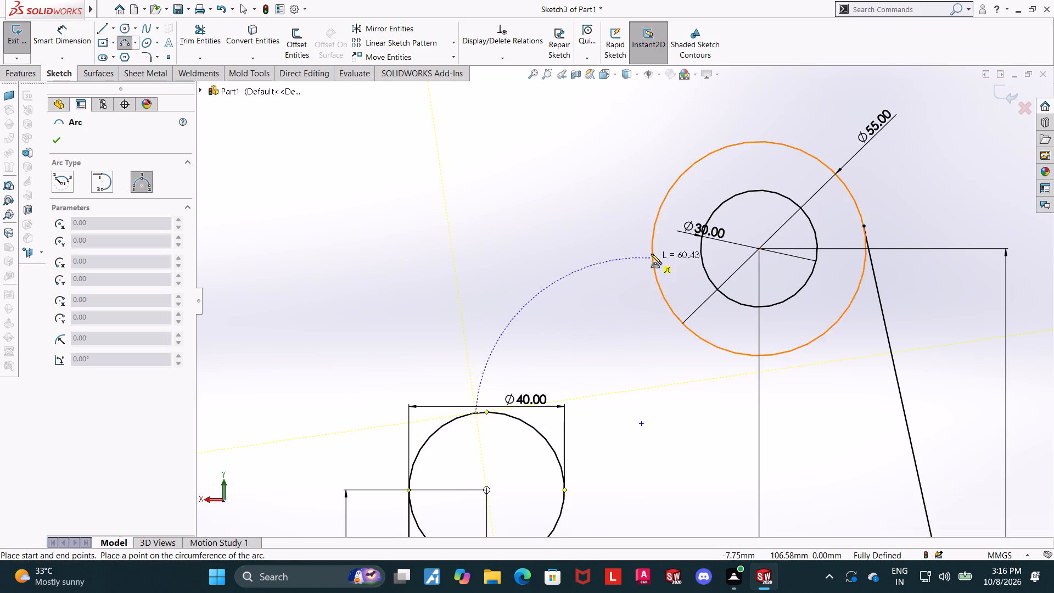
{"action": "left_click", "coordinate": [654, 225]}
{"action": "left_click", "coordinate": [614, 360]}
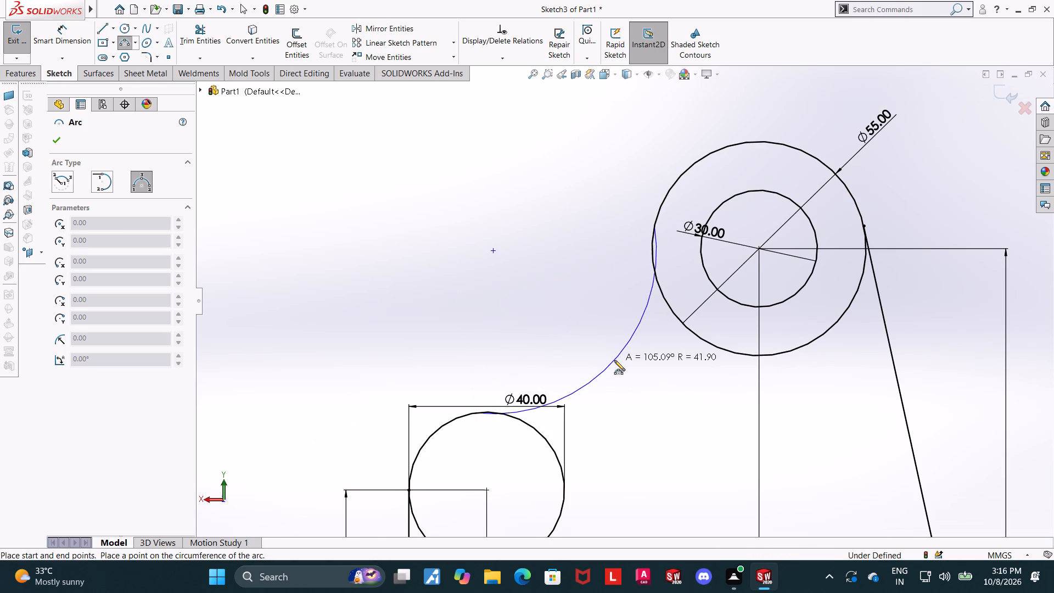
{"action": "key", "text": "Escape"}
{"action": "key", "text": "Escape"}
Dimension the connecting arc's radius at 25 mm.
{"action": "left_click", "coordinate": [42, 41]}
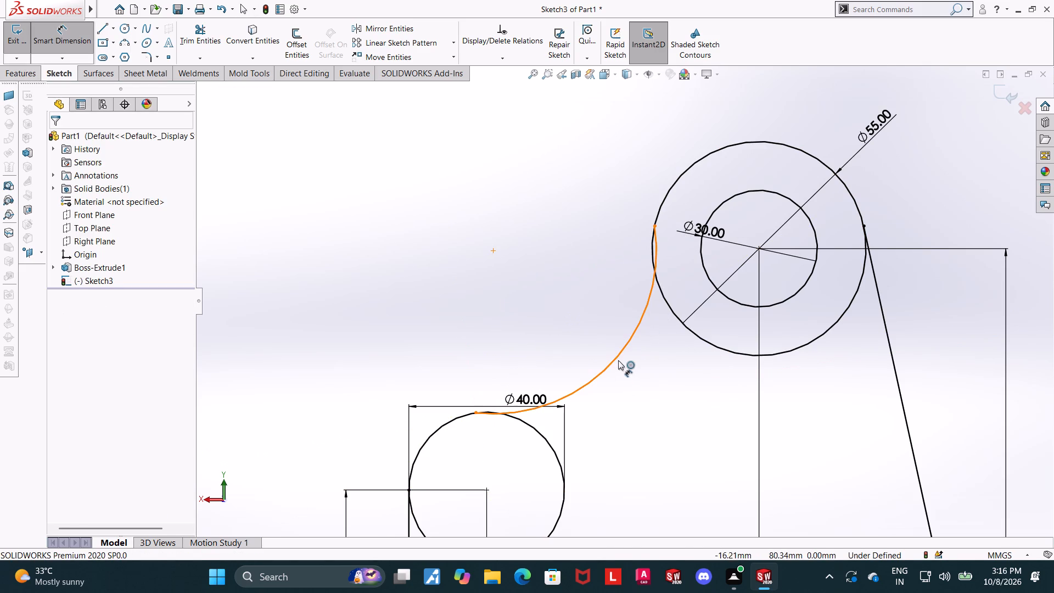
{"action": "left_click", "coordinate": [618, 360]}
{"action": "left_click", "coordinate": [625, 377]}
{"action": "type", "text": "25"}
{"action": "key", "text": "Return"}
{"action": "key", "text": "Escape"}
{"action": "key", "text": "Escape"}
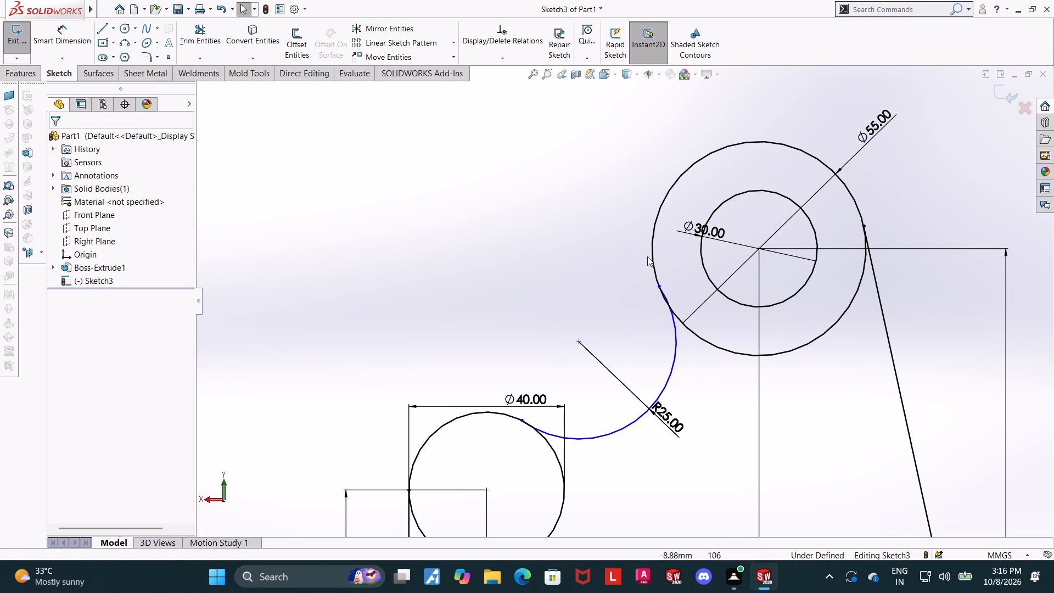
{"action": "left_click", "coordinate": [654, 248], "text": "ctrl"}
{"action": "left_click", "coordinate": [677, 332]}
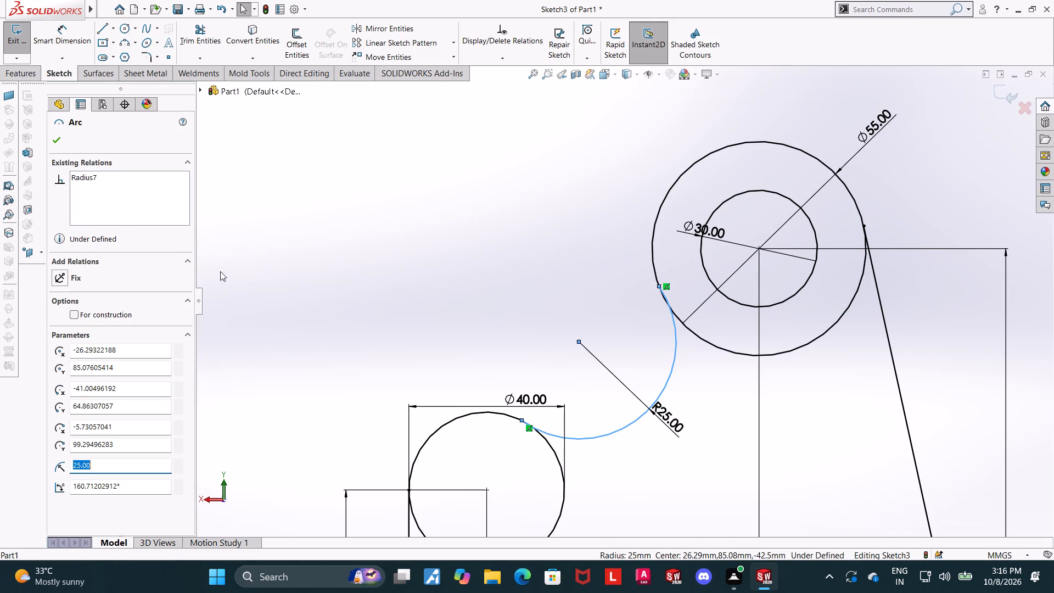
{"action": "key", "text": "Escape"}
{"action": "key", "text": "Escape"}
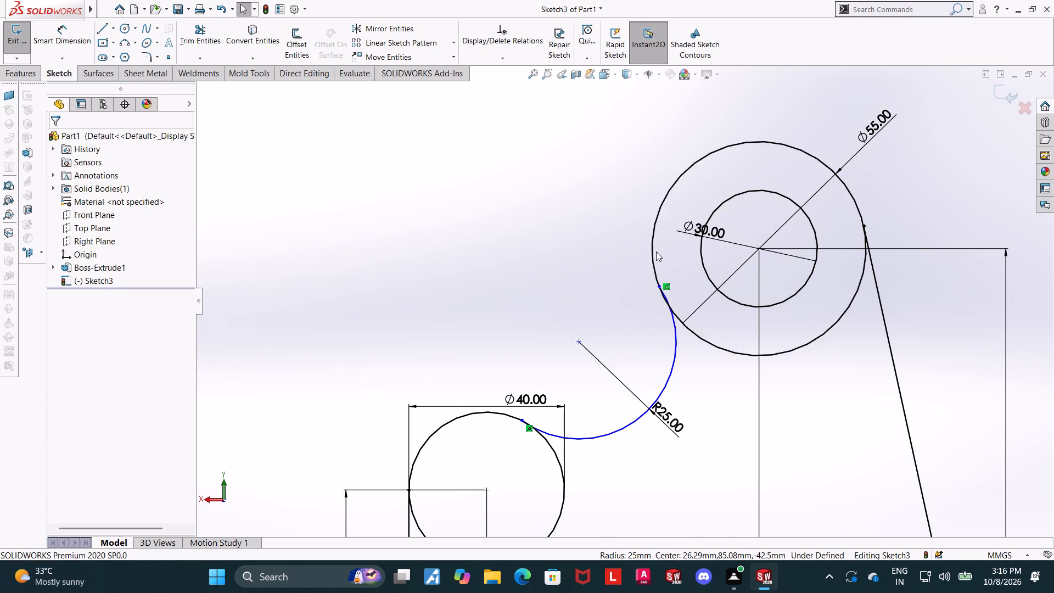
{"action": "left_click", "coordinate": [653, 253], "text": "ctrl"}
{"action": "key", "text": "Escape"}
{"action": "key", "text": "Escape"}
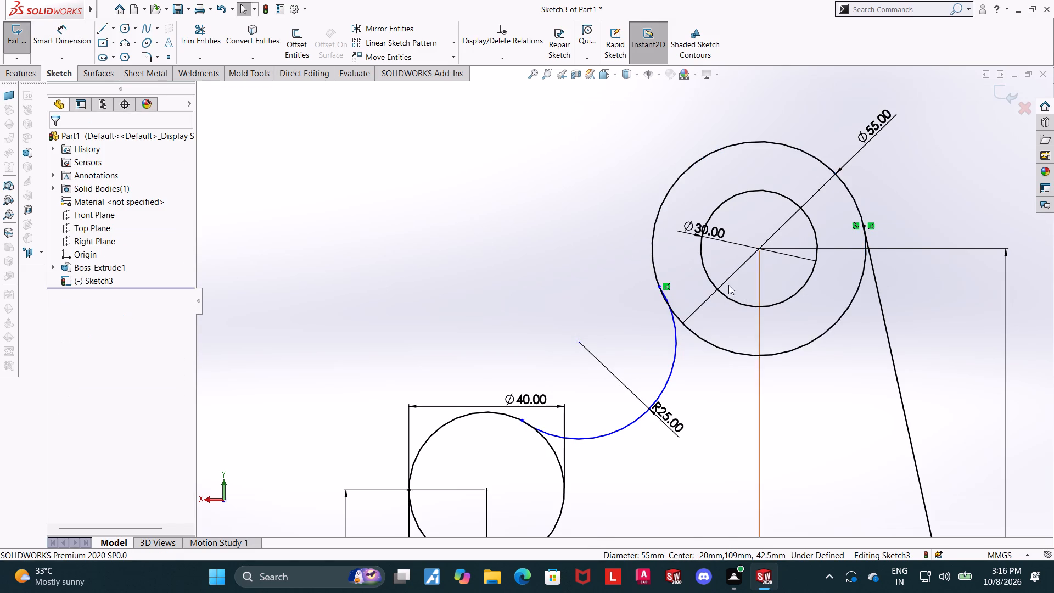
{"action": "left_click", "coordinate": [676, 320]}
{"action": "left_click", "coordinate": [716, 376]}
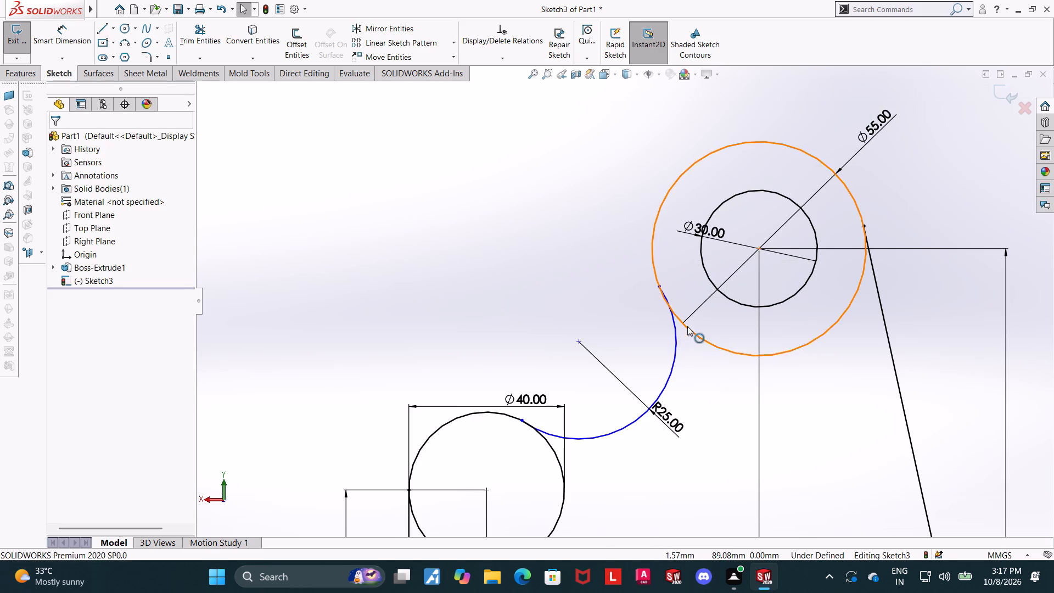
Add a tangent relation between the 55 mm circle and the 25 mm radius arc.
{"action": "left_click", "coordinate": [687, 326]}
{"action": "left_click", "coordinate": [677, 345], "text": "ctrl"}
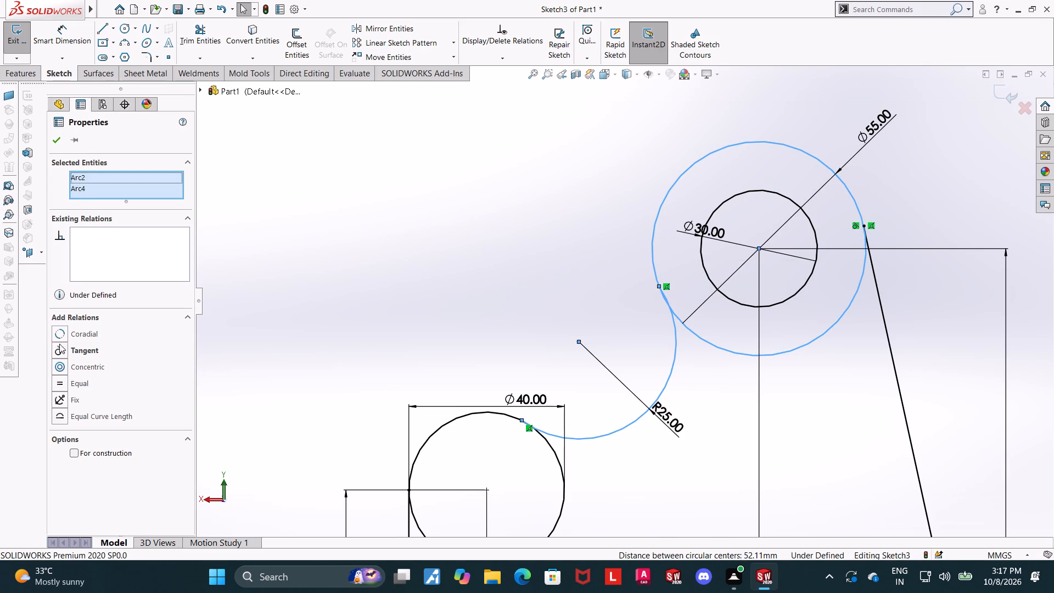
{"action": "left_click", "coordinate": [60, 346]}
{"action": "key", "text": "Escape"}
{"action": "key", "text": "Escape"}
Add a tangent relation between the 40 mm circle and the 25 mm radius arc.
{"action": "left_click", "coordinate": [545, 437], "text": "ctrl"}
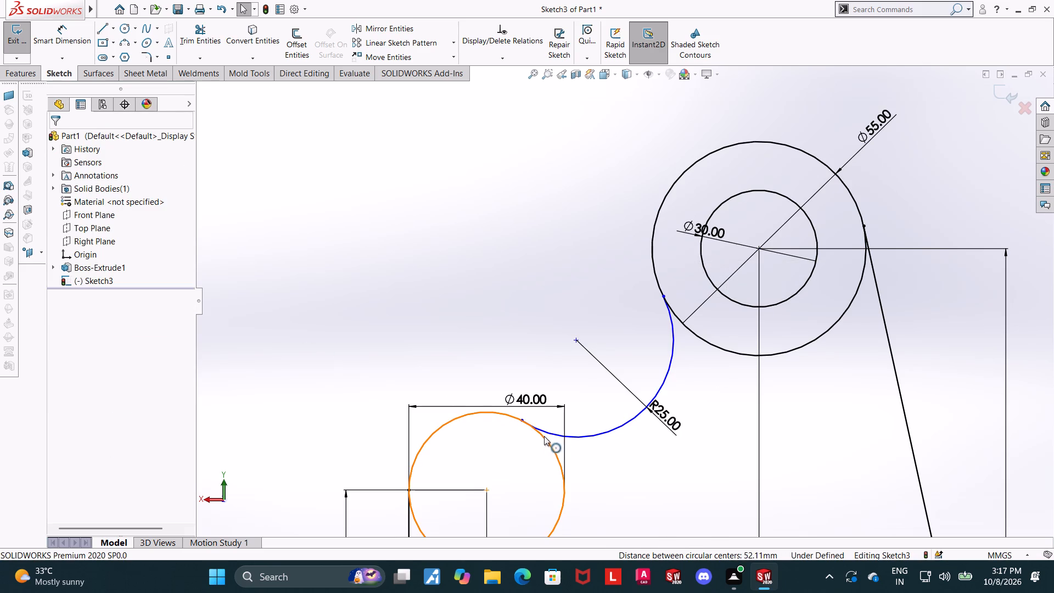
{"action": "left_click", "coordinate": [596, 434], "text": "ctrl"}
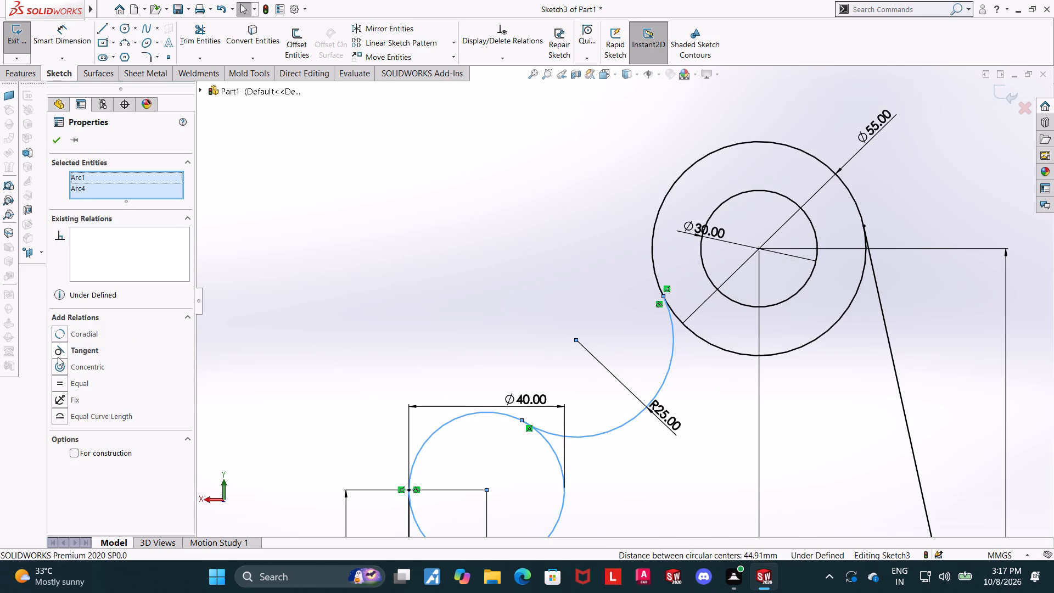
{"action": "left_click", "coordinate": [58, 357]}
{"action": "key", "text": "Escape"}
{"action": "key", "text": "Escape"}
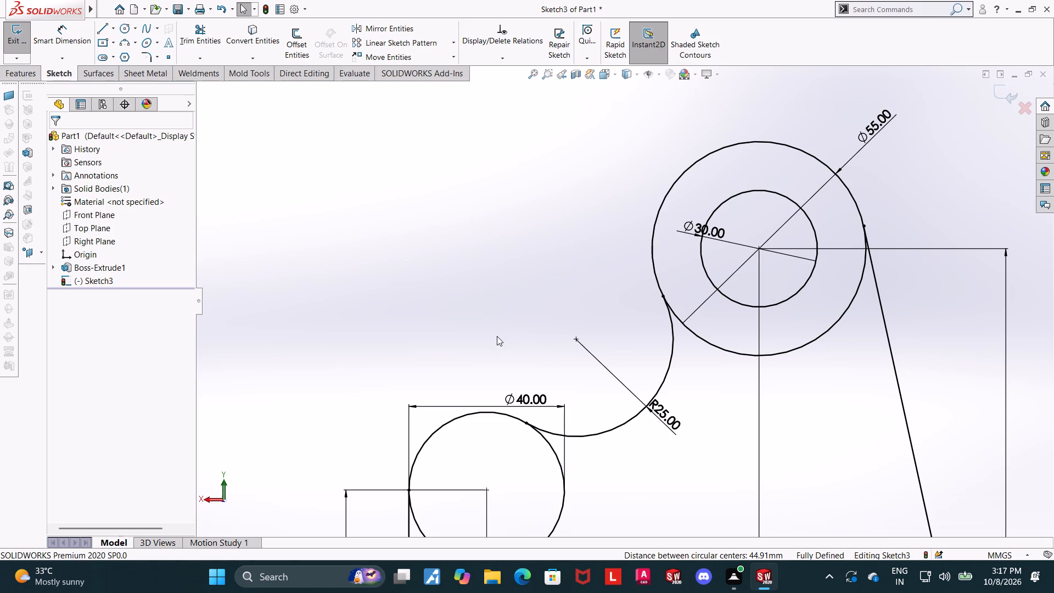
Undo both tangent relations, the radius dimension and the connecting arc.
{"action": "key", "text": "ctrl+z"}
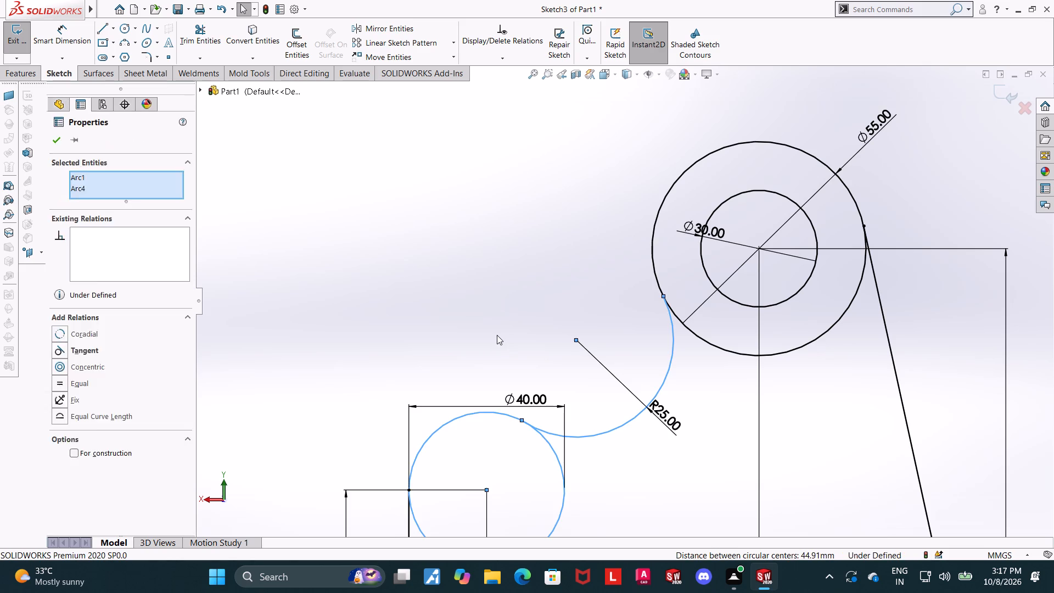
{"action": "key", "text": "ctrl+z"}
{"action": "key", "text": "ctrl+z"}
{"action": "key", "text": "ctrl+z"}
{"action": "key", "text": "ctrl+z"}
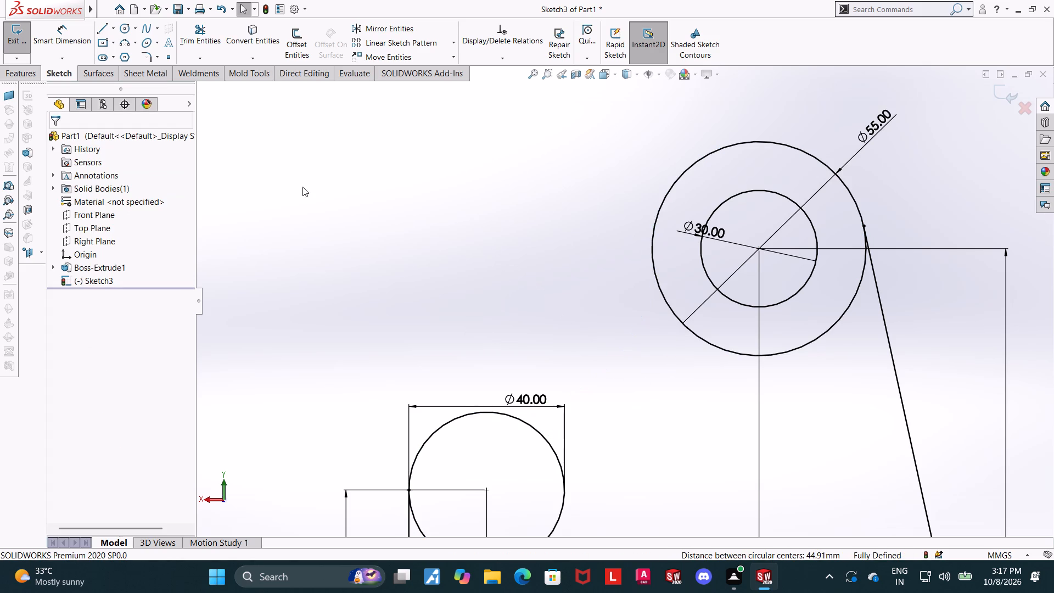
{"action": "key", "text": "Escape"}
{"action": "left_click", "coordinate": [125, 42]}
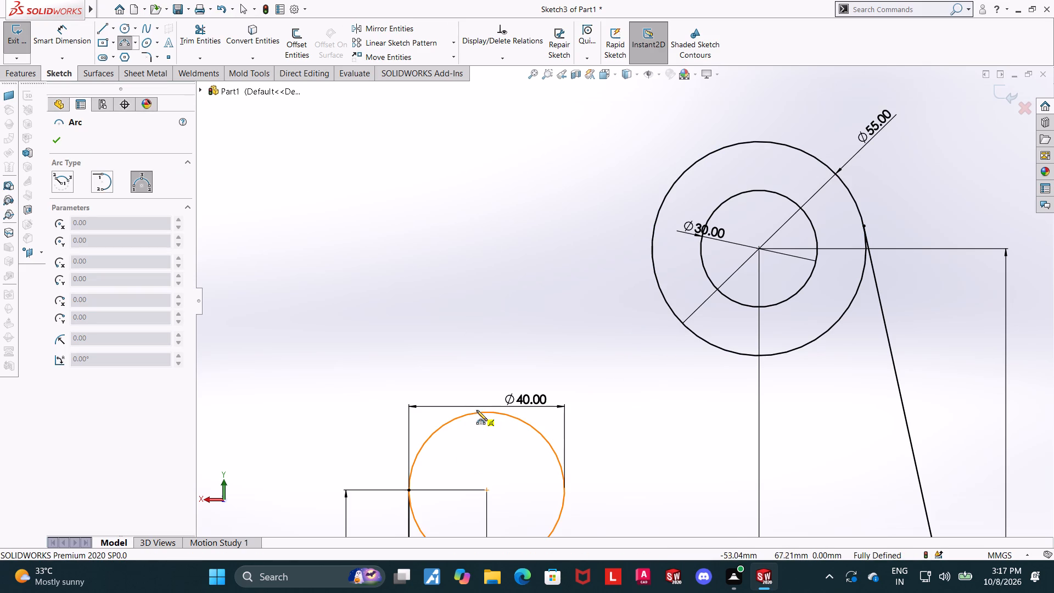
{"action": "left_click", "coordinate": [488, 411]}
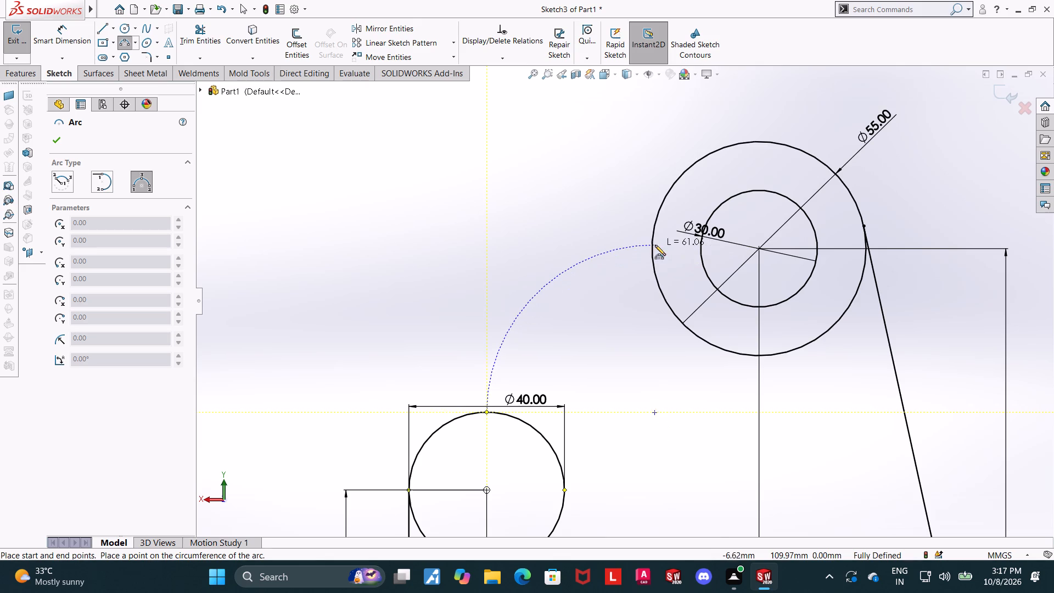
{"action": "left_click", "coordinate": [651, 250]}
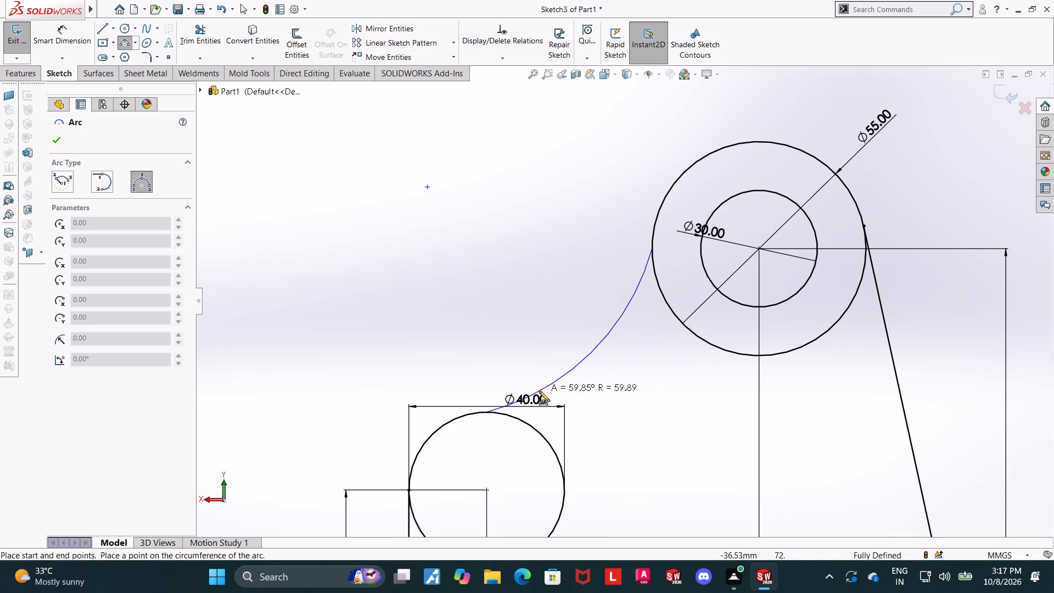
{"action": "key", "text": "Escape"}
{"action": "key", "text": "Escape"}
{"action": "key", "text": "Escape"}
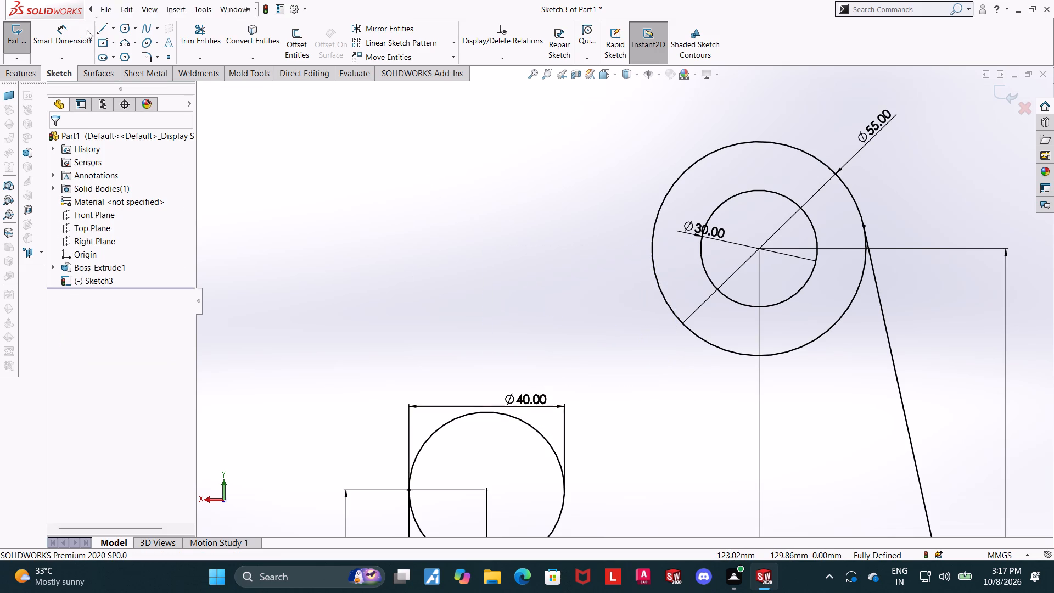
Sketch a short horizontal line from the 40 mm circle's top quadrant point towards the 55 mm circle.
{"action": "left_click", "coordinate": [96, 29]}
{"action": "left_click", "coordinate": [486, 411]}
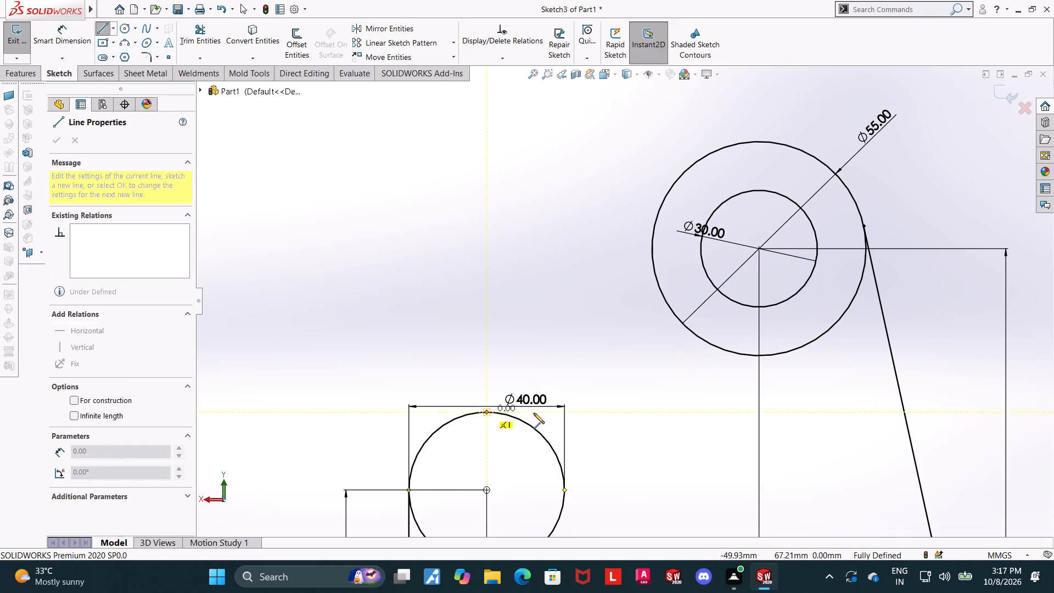
{"action": "left_click", "coordinate": [539, 411]}
{"action": "key", "text": "Escape"}
{"action": "key", "text": "Escape"}
{"action": "key", "text": "Escape"}
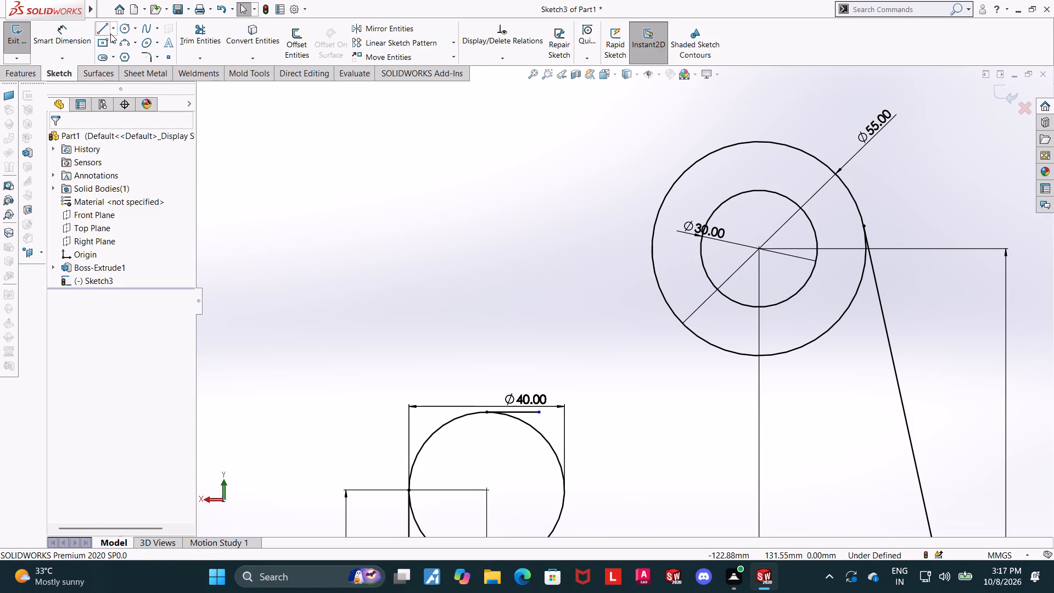
Sketch a short vertical line downward from the 55 mm circle's quadrant point on the side facing the 40 mm circle.
{"action": "left_click", "coordinate": [108, 31]}
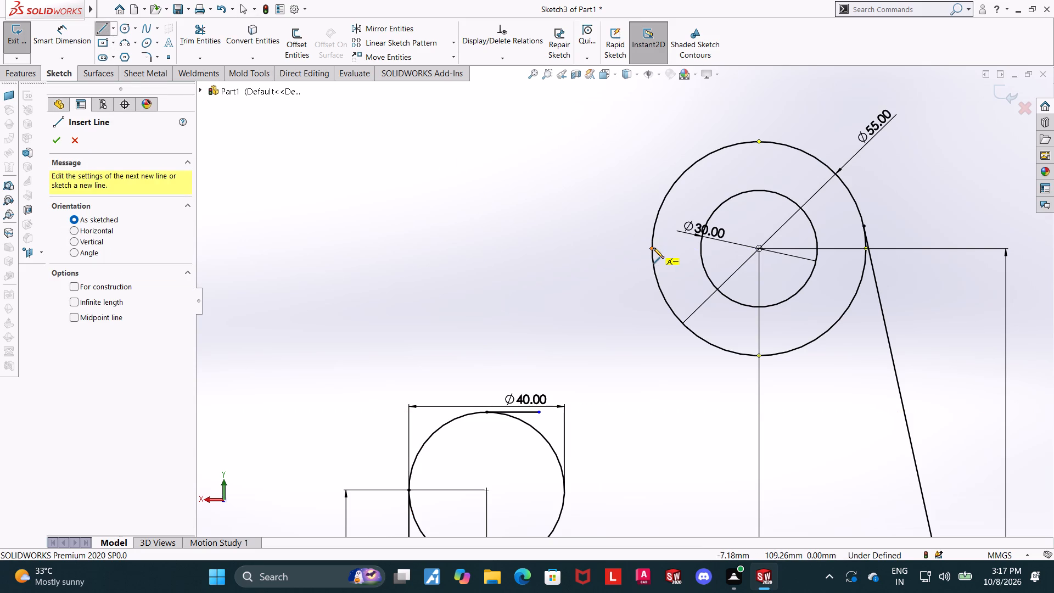
{"action": "left_click", "coordinate": [653, 248]}
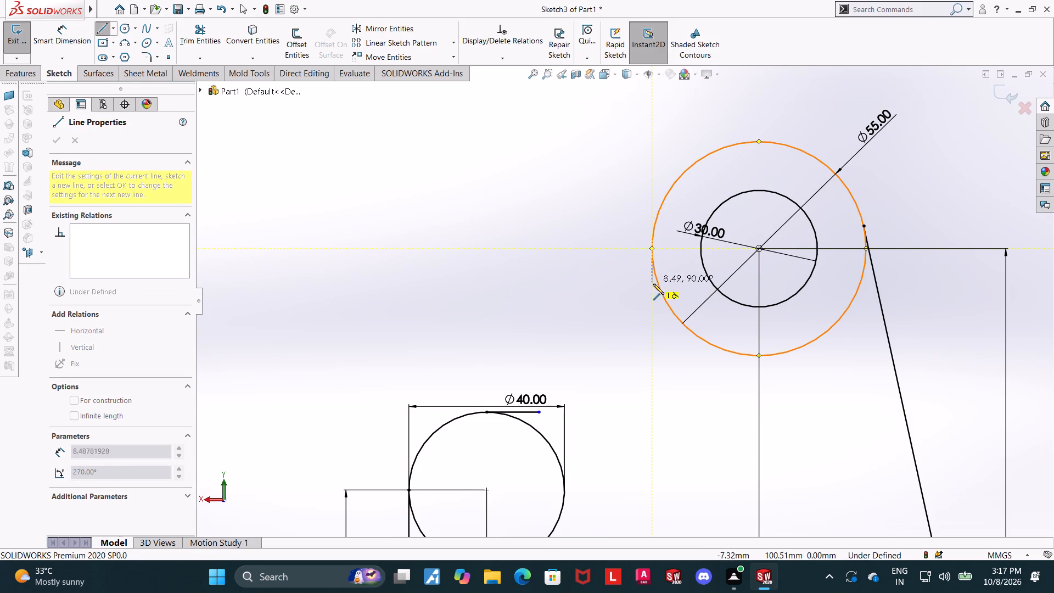
{"action": "left_click", "coordinate": [654, 292]}
{"action": "key", "text": "Escape"}
{"action": "key", "text": "Escape"}
{"action": "key", "text": "Escape"}
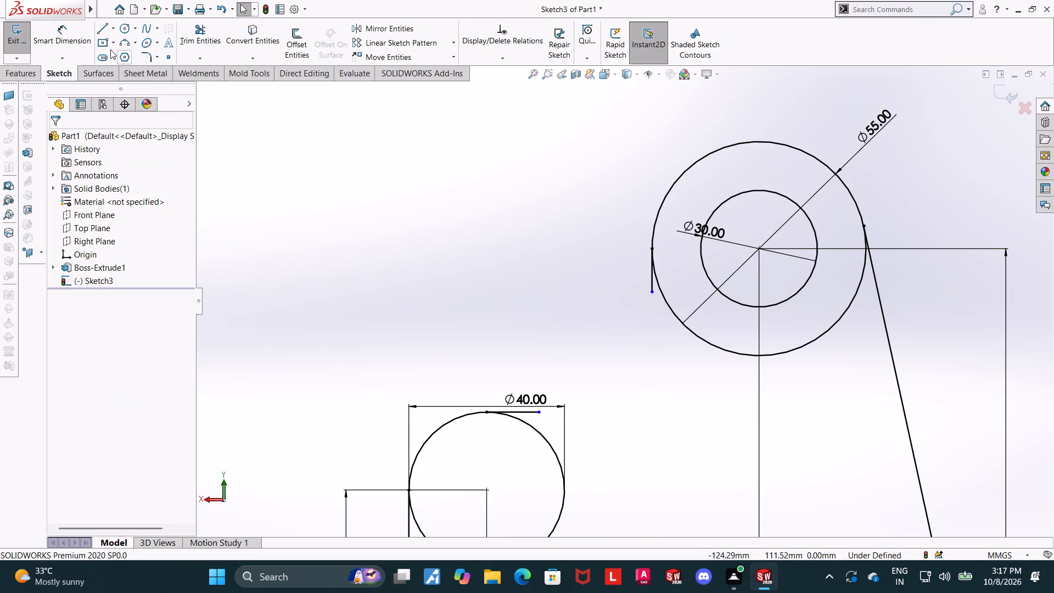
Sketch a three-point arc of about 30 mm radius joining the free ends of the short horizontal and vertical lines.
{"action": "left_click", "coordinate": [120, 47]}
{"action": "left_click", "coordinate": [537, 415]}
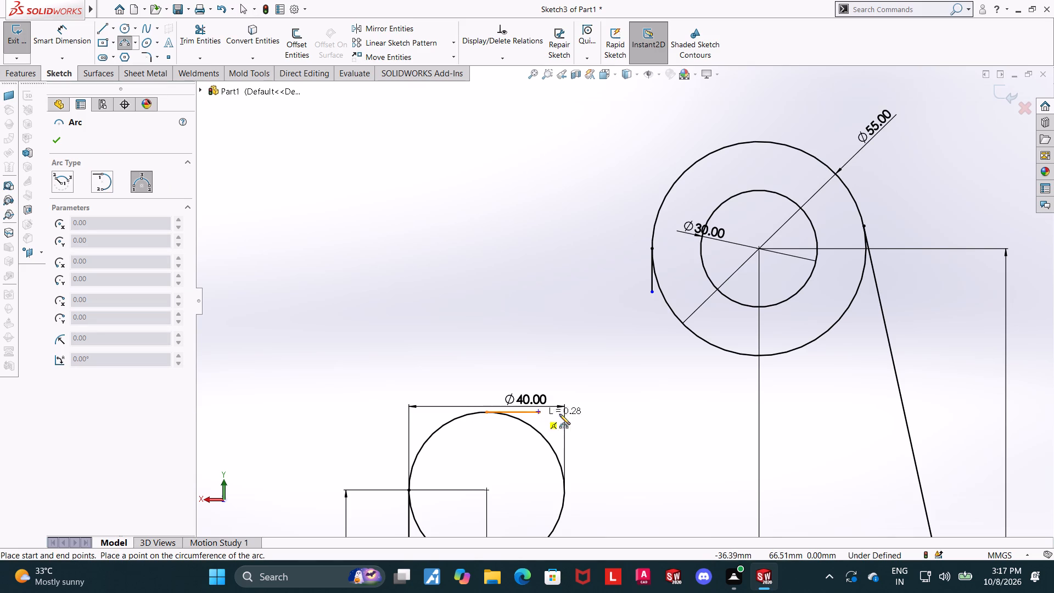
{"action": "left_click", "coordinate": [653, 294]}
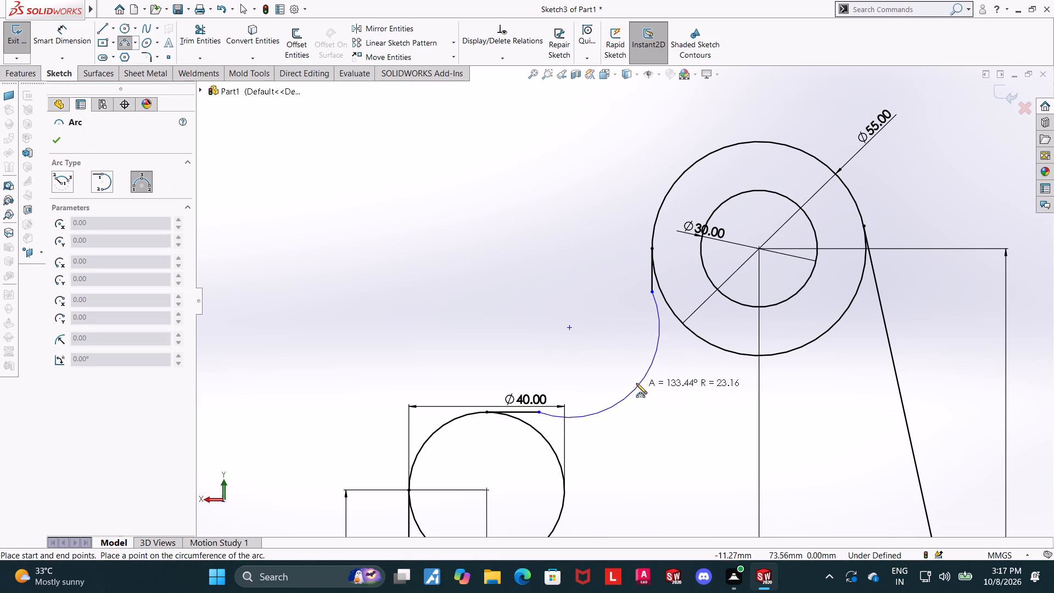
{"action": "left_click", "coordinate": [625, 372]}
{"action": "key", "text": "Escape"}
{"action": "key", "text": "Escape"}
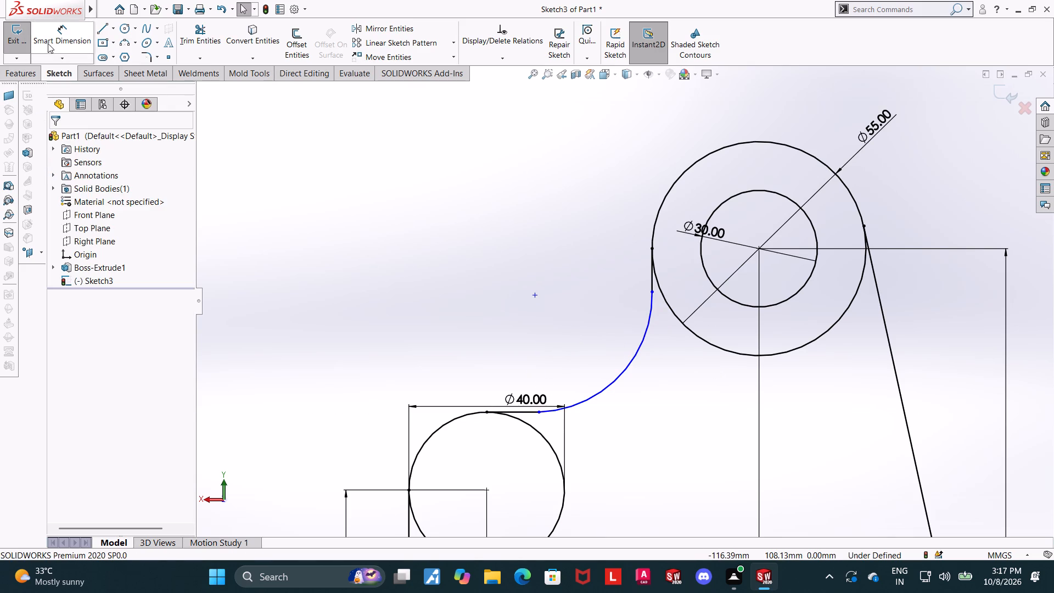
Dimension the connecting arc's radius at 25 mm.
{"action": "left_click", "coordinate": [48, 43]}
{"action": "left_click", "coordinate": [584, 402]}
{"action": "left_click", "coordinate": [636, 444]}
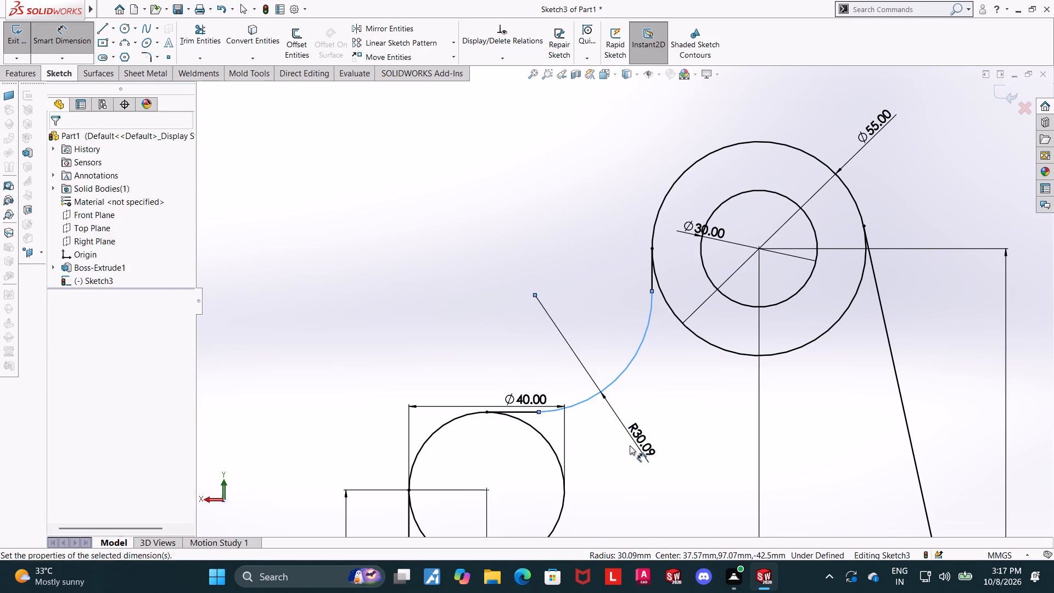
{"action": "type", "text": "25"}
{"action": "key", "text": "Return"}
{"action": "key", "text": "Escape"}
{"action": "key", "text": "Escape"}
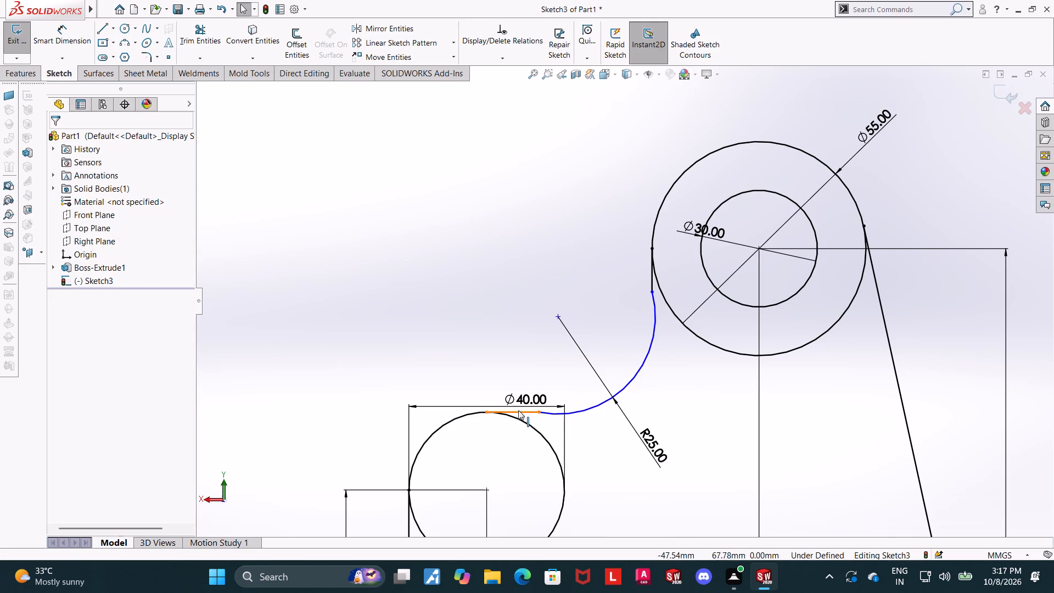
Add a tangent relation between the short horizontal line and the 25 mm radius arc.
{"action": "left_click", "coordinate": [525, 412], "text": "ctrl"}
{"action": "left_click", "coordinate": [585, 409], "text": "ctrl"}
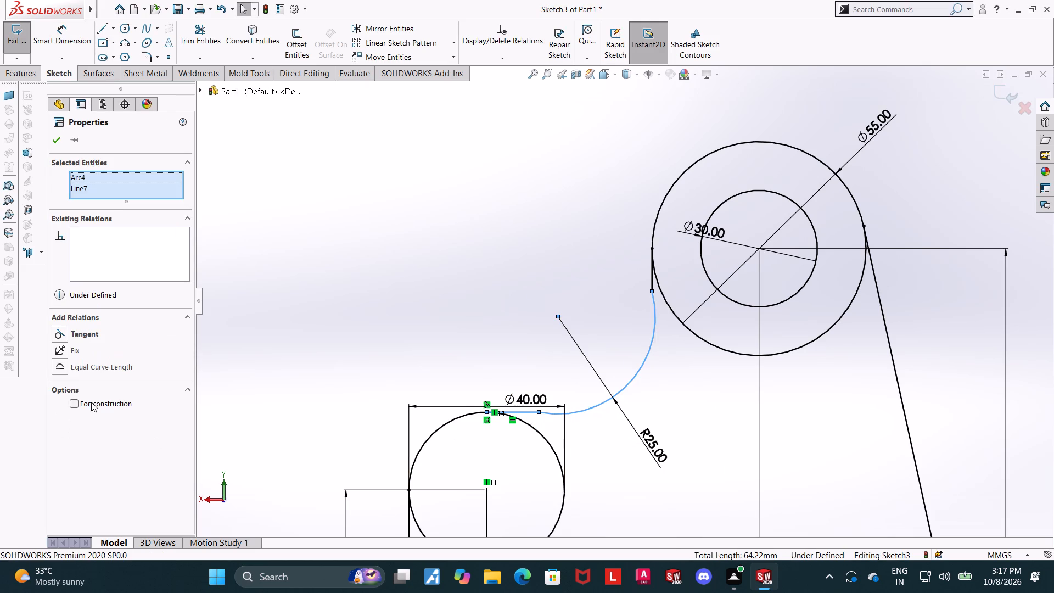
{"action": "left_click", "coordinate": [61, 338]}
{"action": "left_click", "coordinate": [711, 390]}
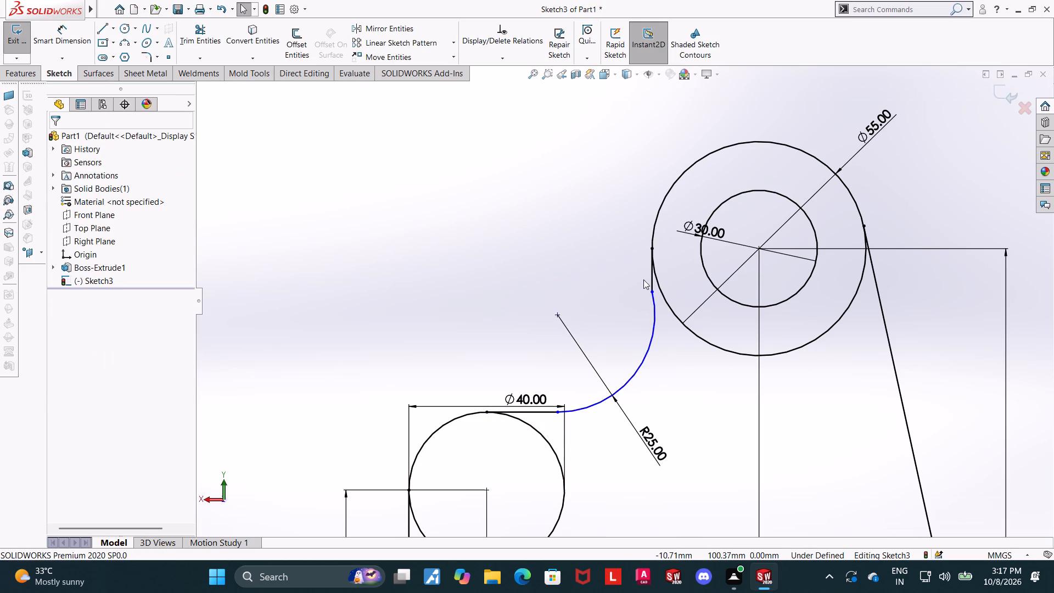
Add a tangent relation between the short vertical line and the 25 mm radius arc.
{"action": "left_click", "coordinate": [653, 276]}
{"action": "left_click", "coordinate": [654, 303], "text": "ctrl"}
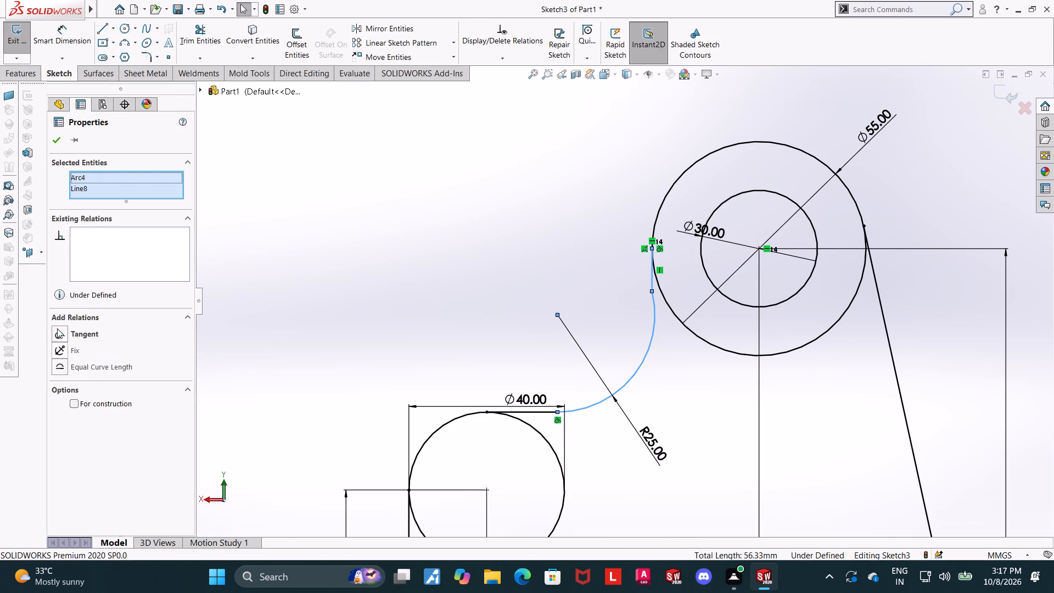
{"action": "left_click", "coordinate": [57, 328]}
{"action": "key", "text": "Escape"}
{"action": "key", "text": "Escape"}
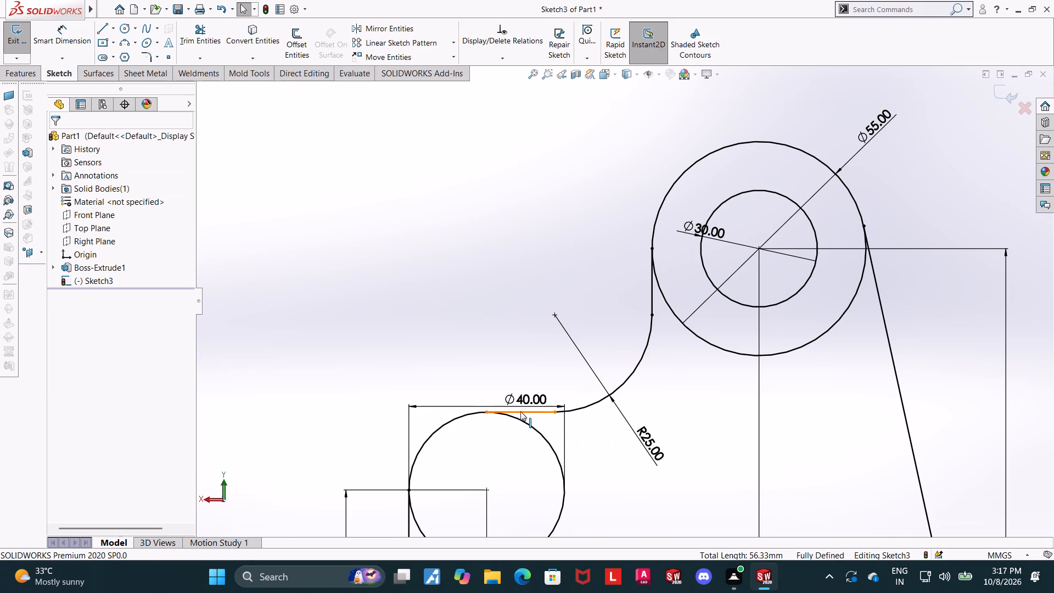
Examine the relations and junctions where the short connecting lines meet the 40 mm and 55 mm circles.
{"action": "left_click", "coordinate": [520, 422], "text": "ctrl"}
{"action": "left_click", "coordinate": [522, 410], "text": "ctrl"}
{"action": "key", "text": "Escape"}
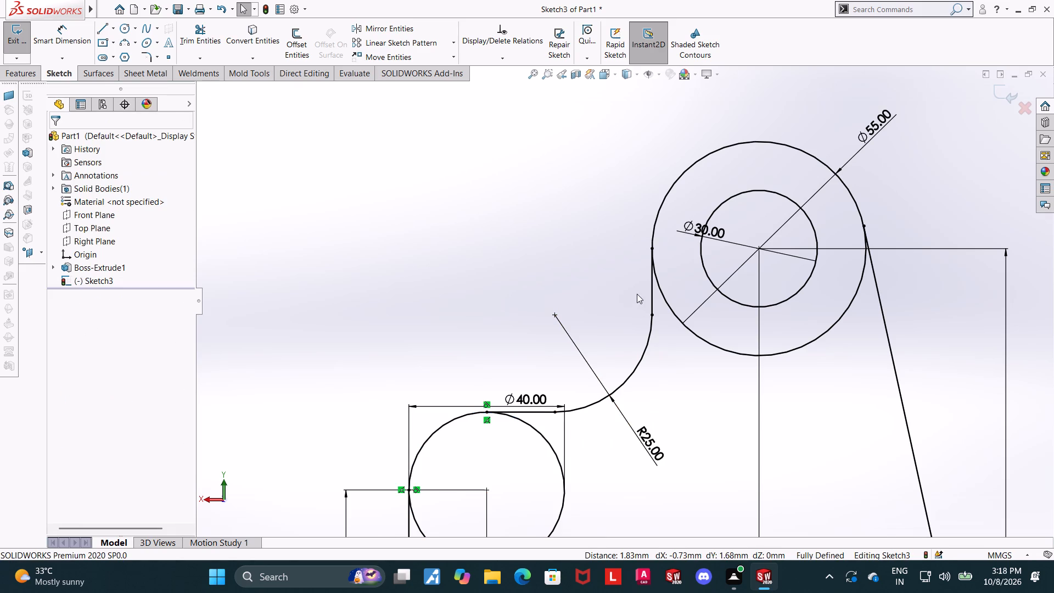
{"action": "left_click", "coordinate": [637, 244]}
{"action": "left_click", "coordinate": [659, 219]}
{"action": "left_click", "coordinate": [649, 287], "text": "ctrl"}
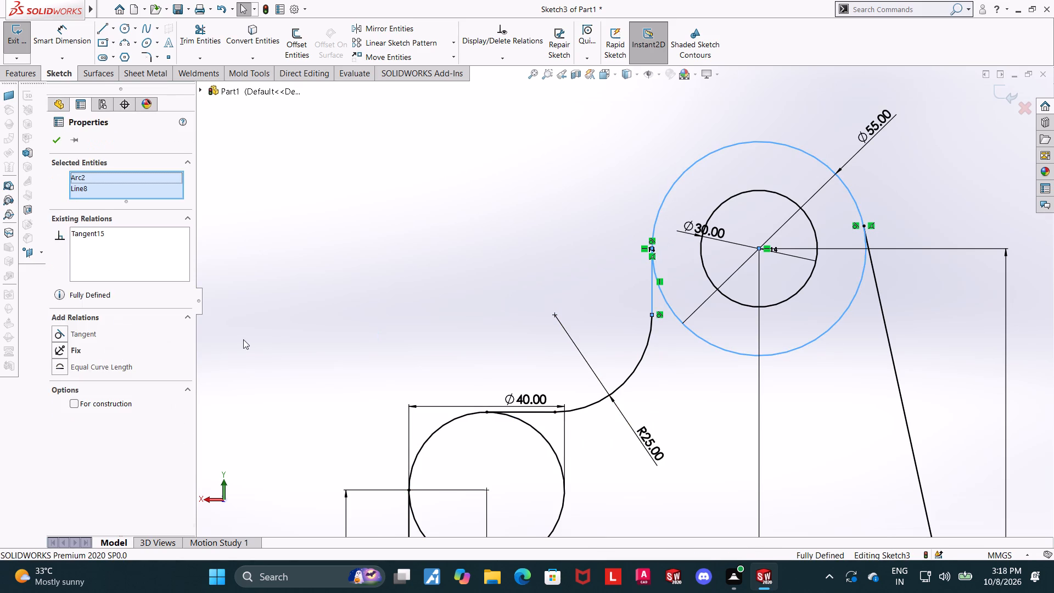
{"action": "key", "text": "Escape"}
{"action": "key", "text": "Escape"}
{"action": "key", "text": "Escape"}
{"action": "left_click", "coordinate": [581, 252]}
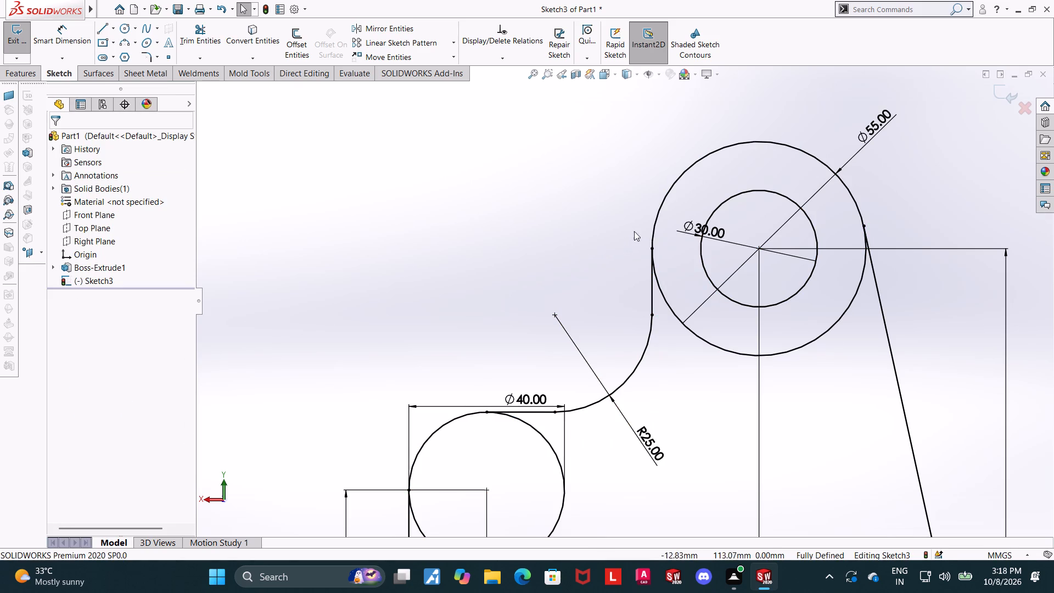
{"action": "left_click", "coordinate": [658, 222]}
{"action": "left_click", "coordinate": [650, 279], "text": "ctrl"}
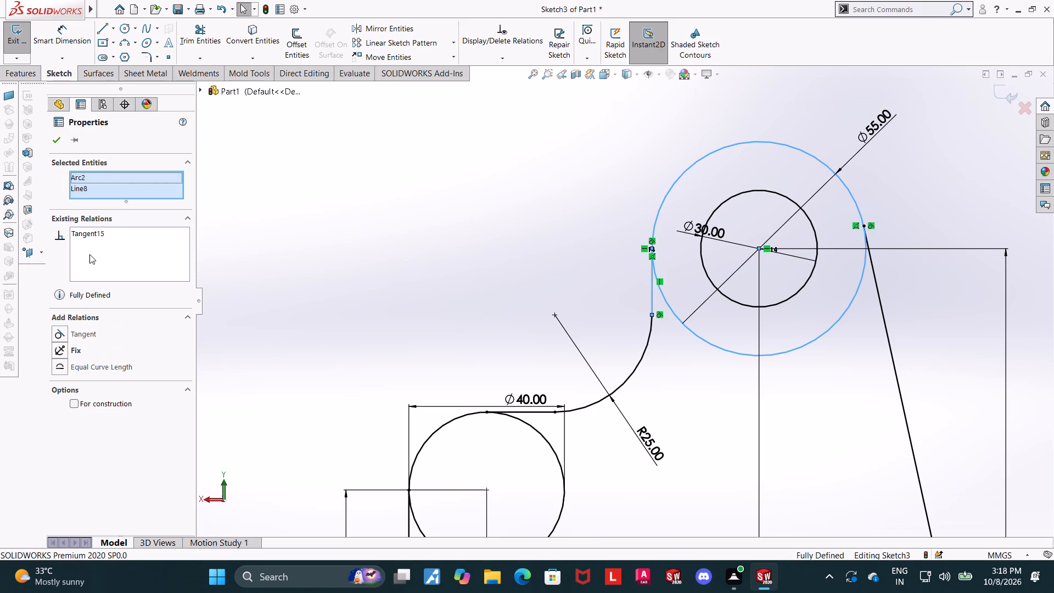
{"action": "key", "text": "Escape"}
{"action": "key", "text": "Escape"}
{"action": "key", "text": "Escape"}
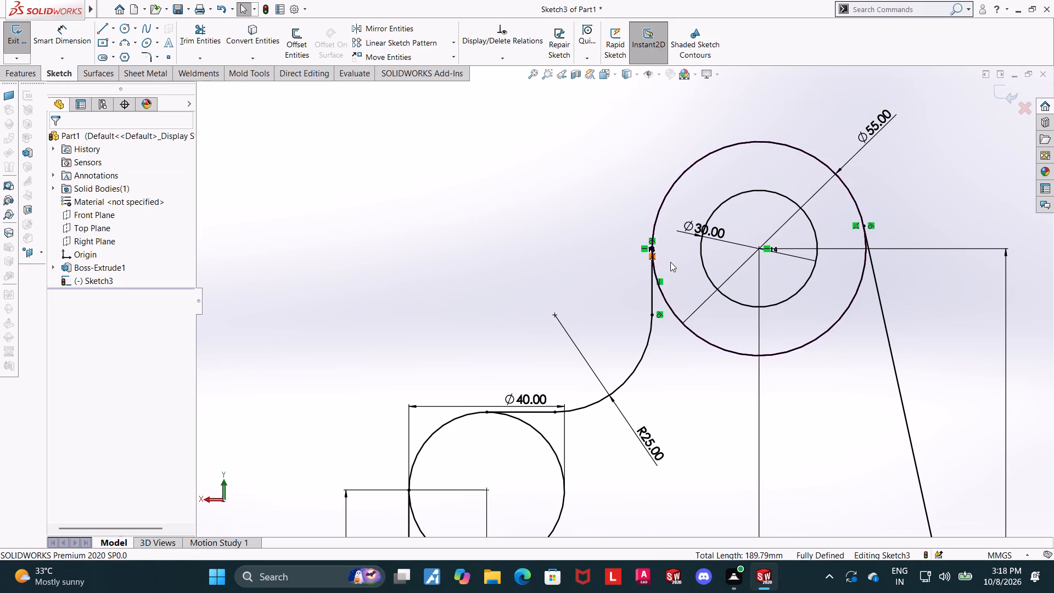
{"action": "scroll", "coordinate": [672, 259], "scroll_direction": "up", "scroll_amount": 3}
{"action": "scroll", "coordinate": [585, 272], "scroll_direction": "down", "scroll_amount": 5}
{"action": "left_click", "coordinate": [640, 288]}
{"action": "scroll", "coordinate": [727, 276], "scroll_direction": "down", "scroll_amount": 9}
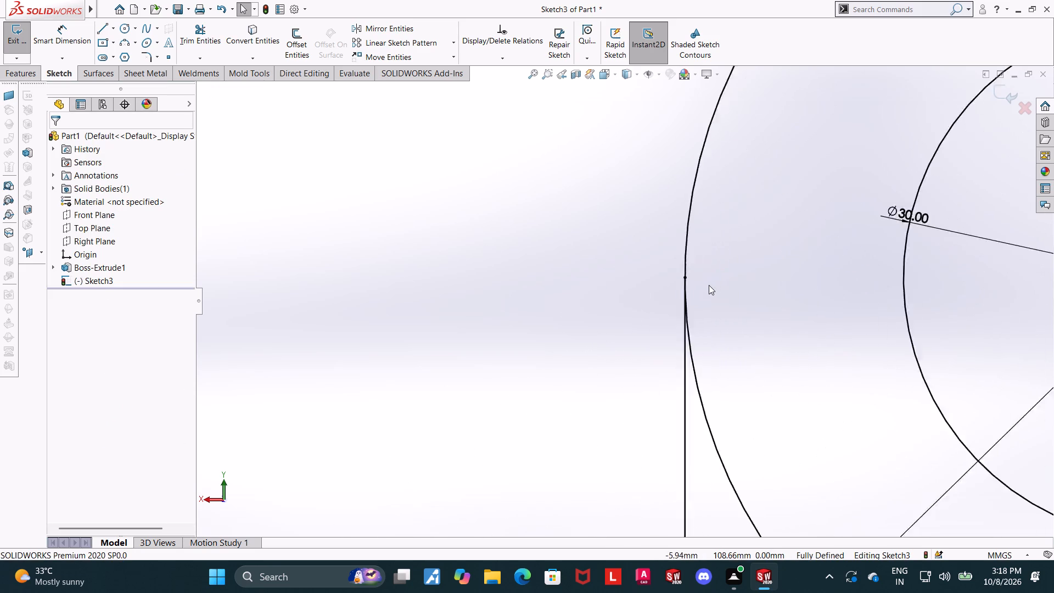
{"action": "scroll", "coordinate": [709, 285], "scroll_direction": "down", "scroll_amount": 7}
{"action": "scroll", "coordinate": [653, 289], "scroll_direction": "up", "scroll_amount": 20}
{"action": "scroll", "coordinate": [653, 289], "scroll_direction": "up", "scroll_amount": 2}
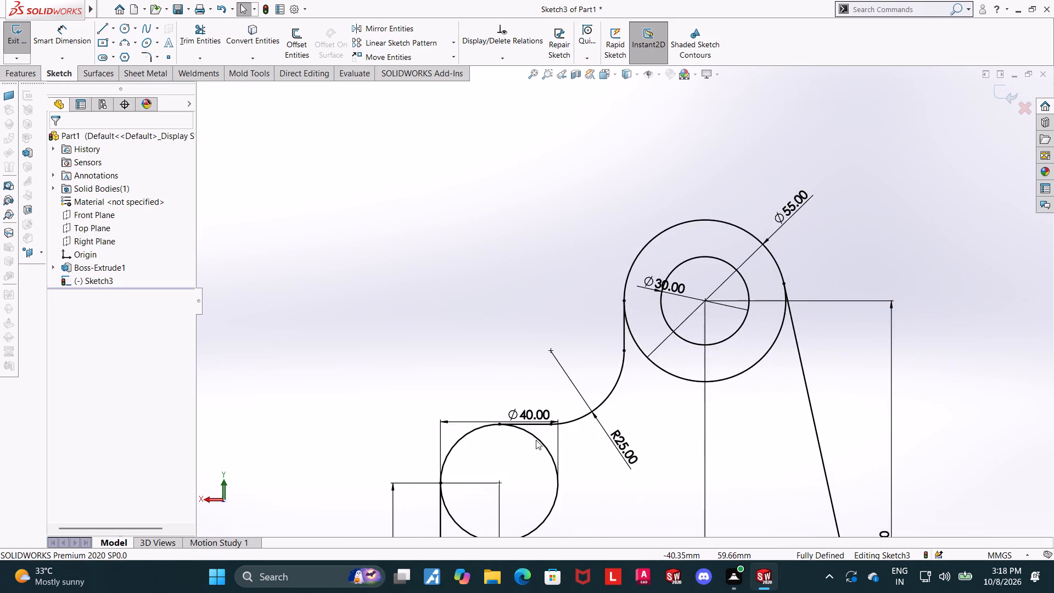
{"action": "scroll", "coordinate": [536, 440], "scroll_direction": "down", "scroll_amount": 3}
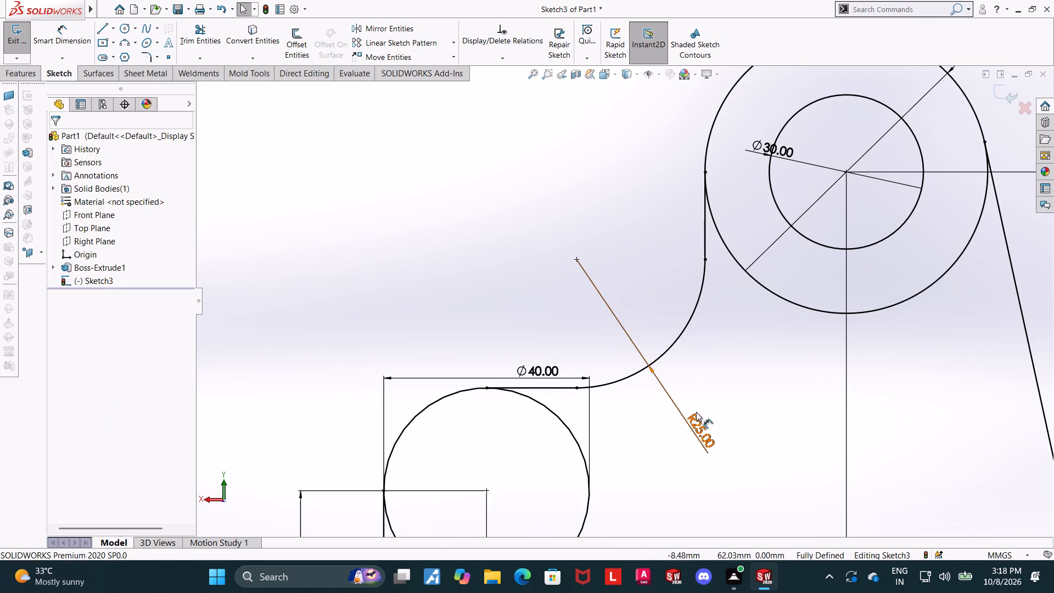
{"action": "scroll", "coordinate": [743, 263], "scroll_direction": "up", "scroll_amount": 3}
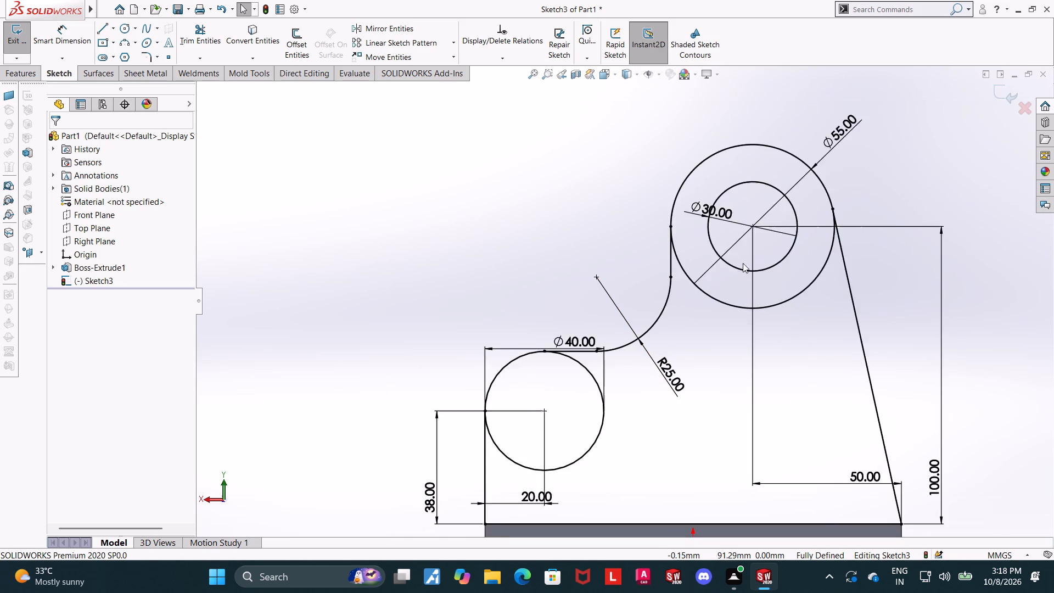
Trim the inner portions of the 40 mm and 55 mm circles, leaving one continuous outer profile.
{"action": "scroll", "coordinate": [692, 326], "scroll_direction": "up", "scroll_amount": 3}
{"action": "middle_click_drag", "start_coordinate": [686, 356], "coordinate": [707, 374]}
{"action": "scroll", "coordinate": [710, 325], "scroll_direction": "down", "scroll_amount": 2}
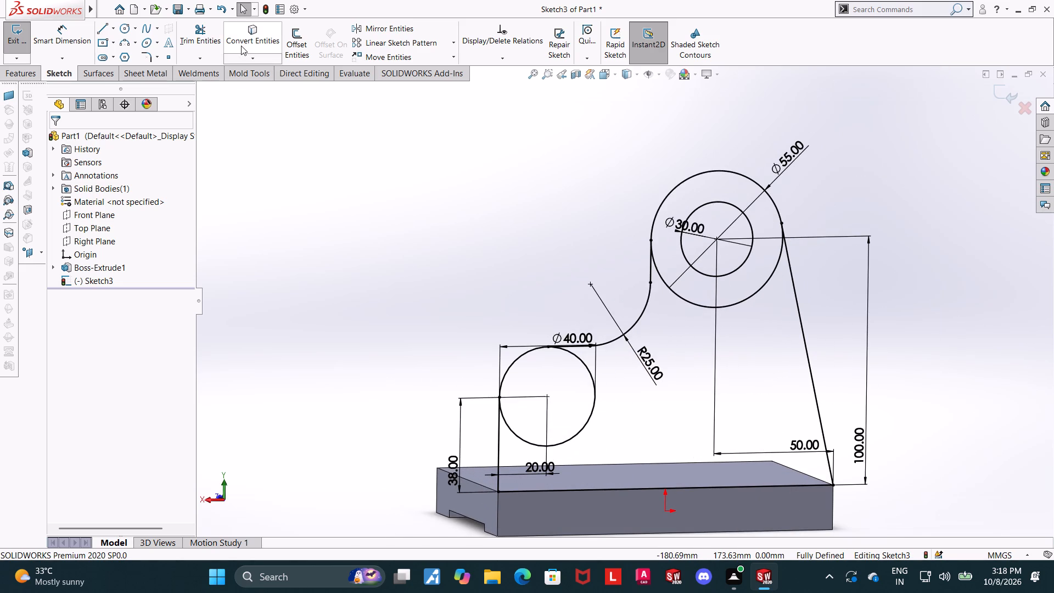
{"action": "left_click", "coordinate": [211, 31]}
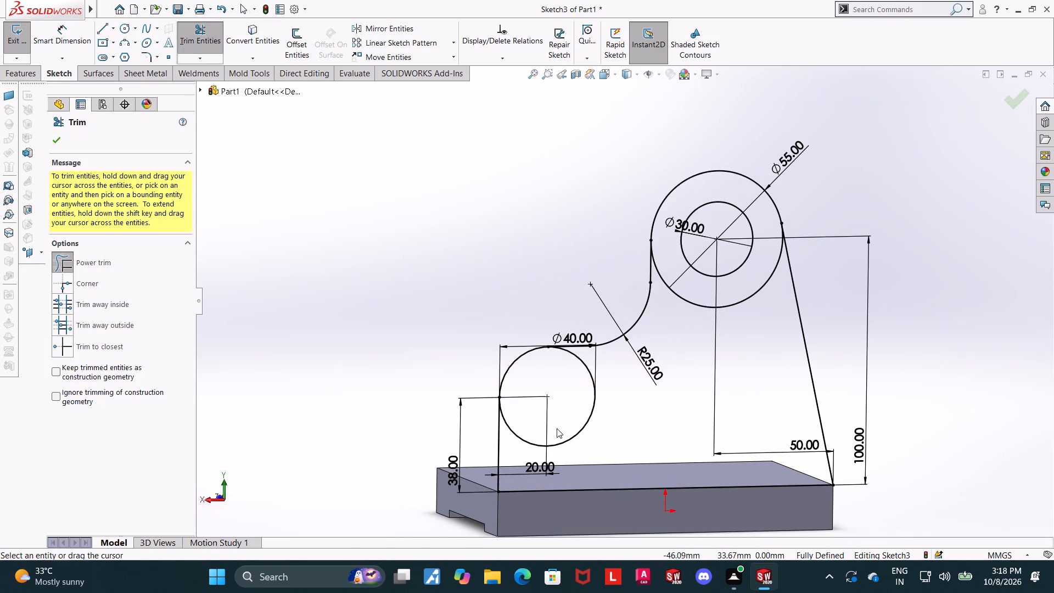
{"action": "left_click_drag", "start_coordinate": [558, 423], "coordinate": [599, 455]}
{"action": "left_click_drag", "start_coordinate": [697, 286], "coordinate": [697, 314]}
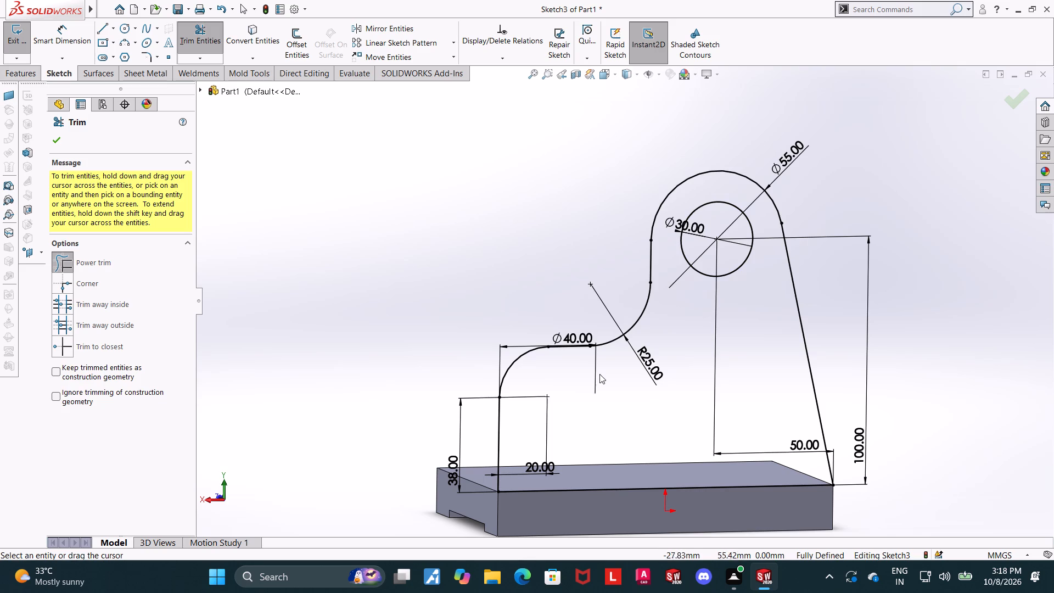
Sketch a circle centred on the 40 mm arc's centre point, inside the profile.
{"action": "scroll", "coordinate": [601, 366], "scroll_direction": "up", "scroll_amount": 3}
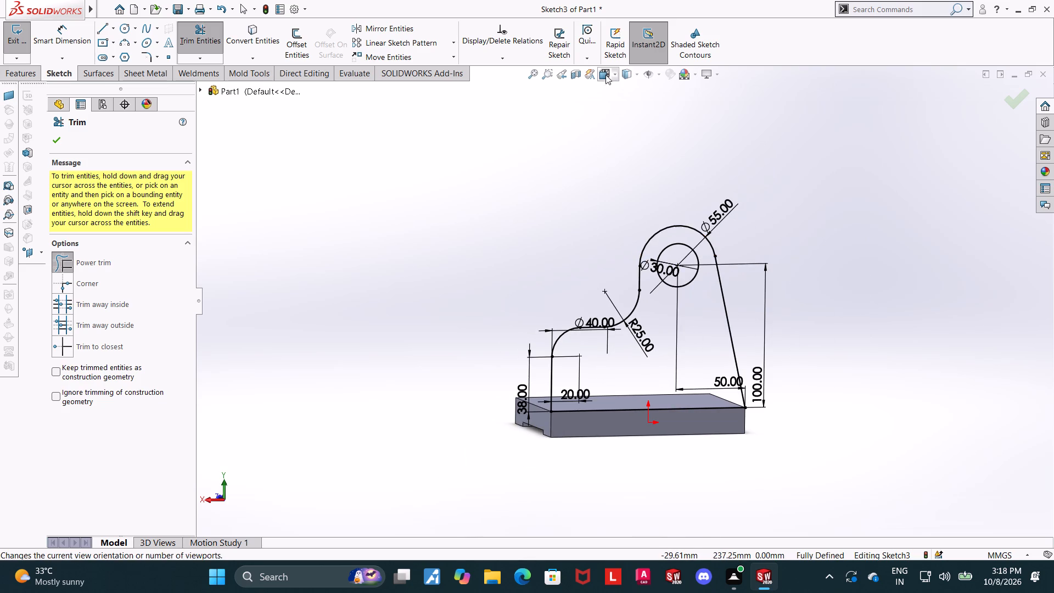
{"action": "left_click", "coordinate": [603, 73]}
{"action": "left_click", "coordinate": [442, 320]}
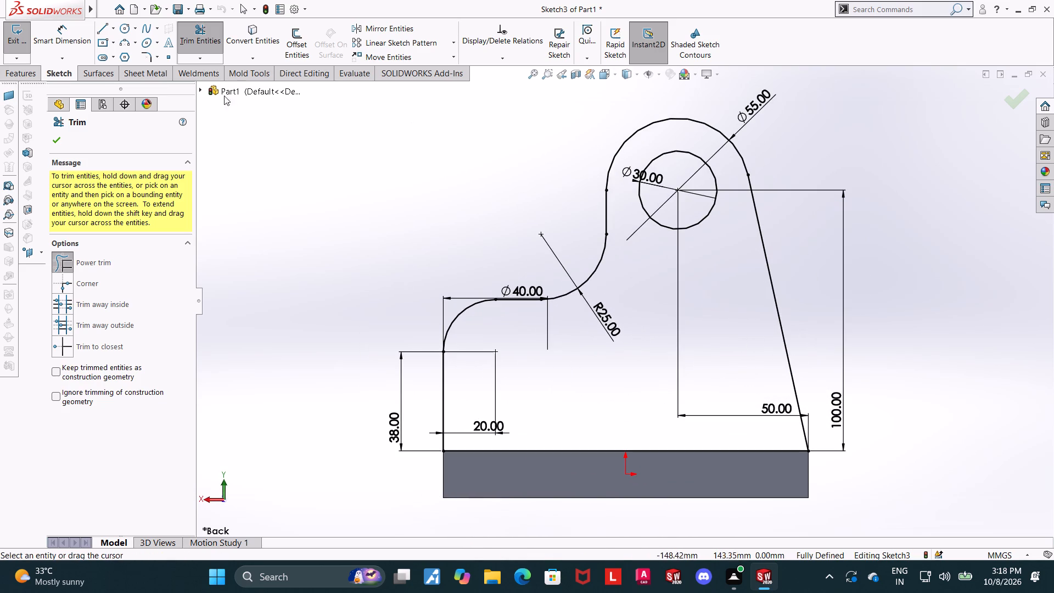
{"action": "left_click", "coordinate": [125, 32]}
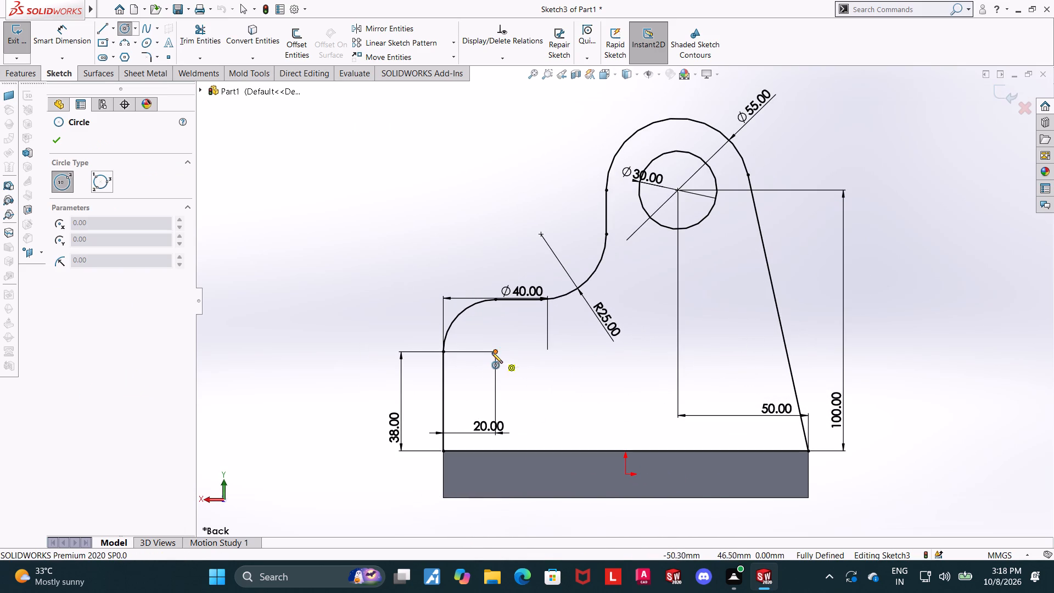
{"action": "left_click", "coordinate": [494, 352]}
{"action": "left_click", "coordinate": [515, 335]}
{"action": "key", "text": "Escape"}
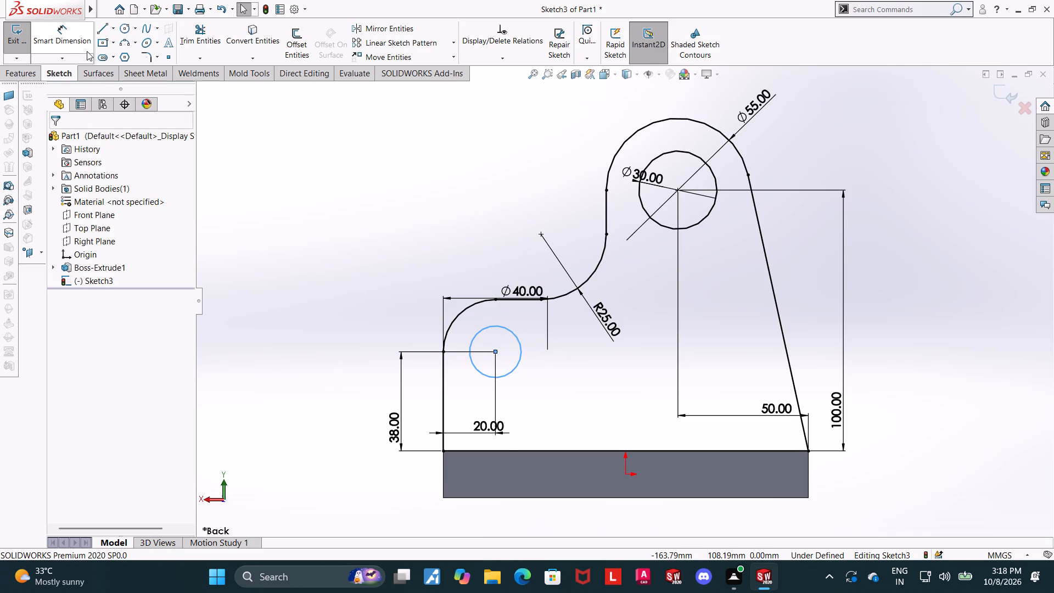
Dimension the small circle inside the 40 mm arc to an 18 mm diameter and exit the profile sketch.
{"action": "left_click", "coordinate": [83, 42]}
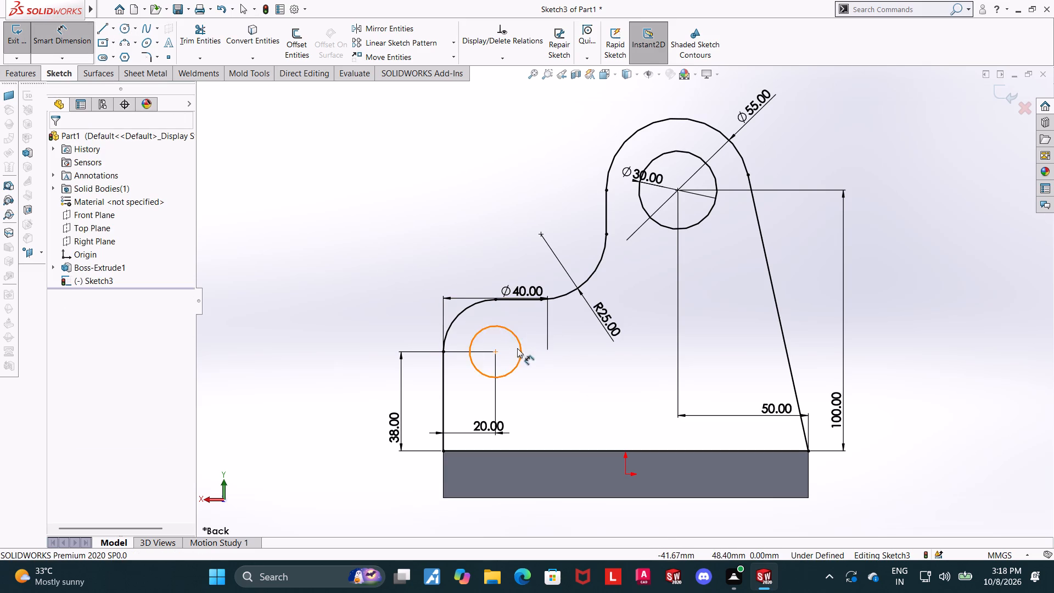
{"action": "left_click", "coordinate": [521, 357]}
{"action": "left_click", "coordinate": [534, 372]}
{"action": "key", "text": "1"}
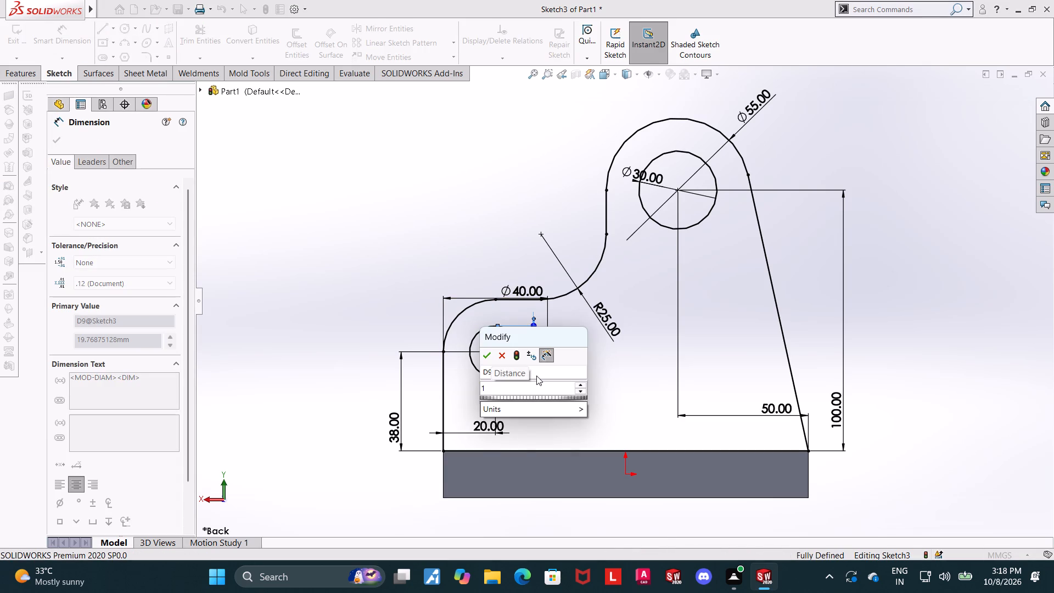
{"action": "key", "text": "8"}
{"action": "key", "text": "Return"}
{"action": "key", "text": "Escape"}
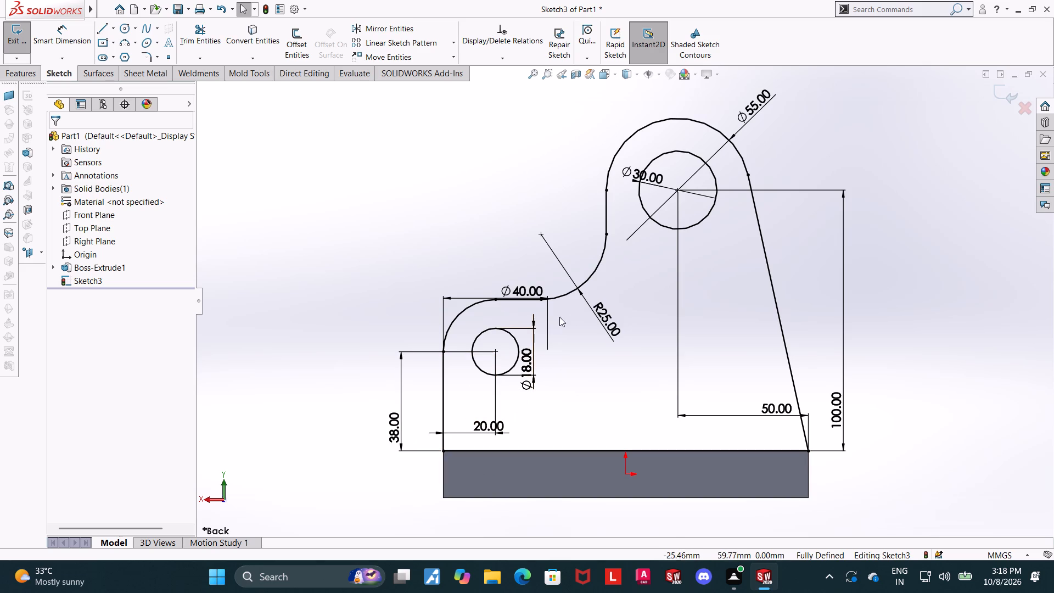
{"action": "scroll", "coordinate": [489, 300], "scroll_direction": "up", "scroll_amount": 2}
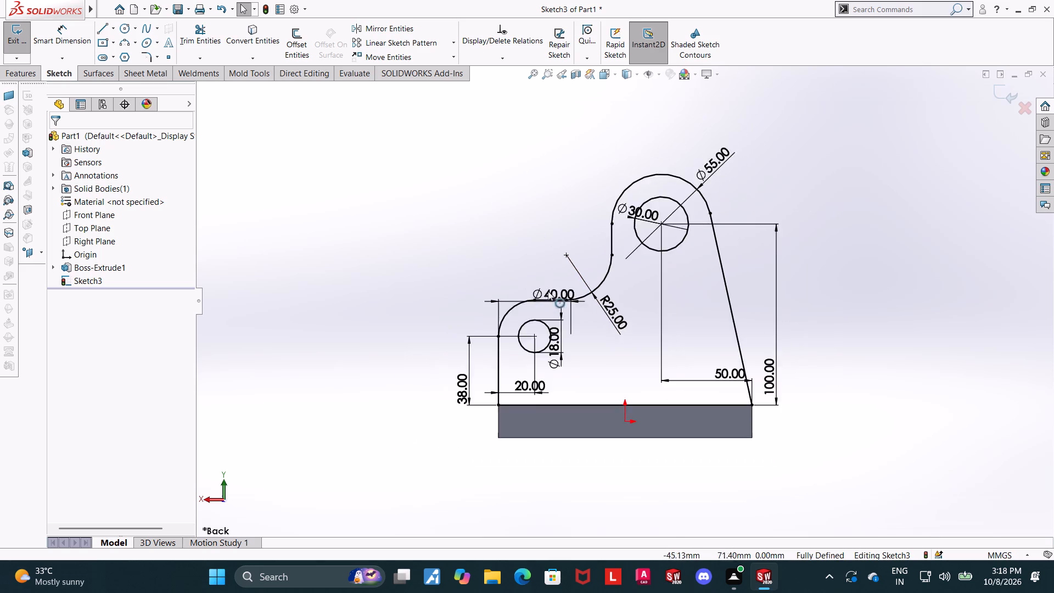
{"action": "scroll", "coordinate": [551, 290], "scroll_direction": "down", "scroll_amount": 5}
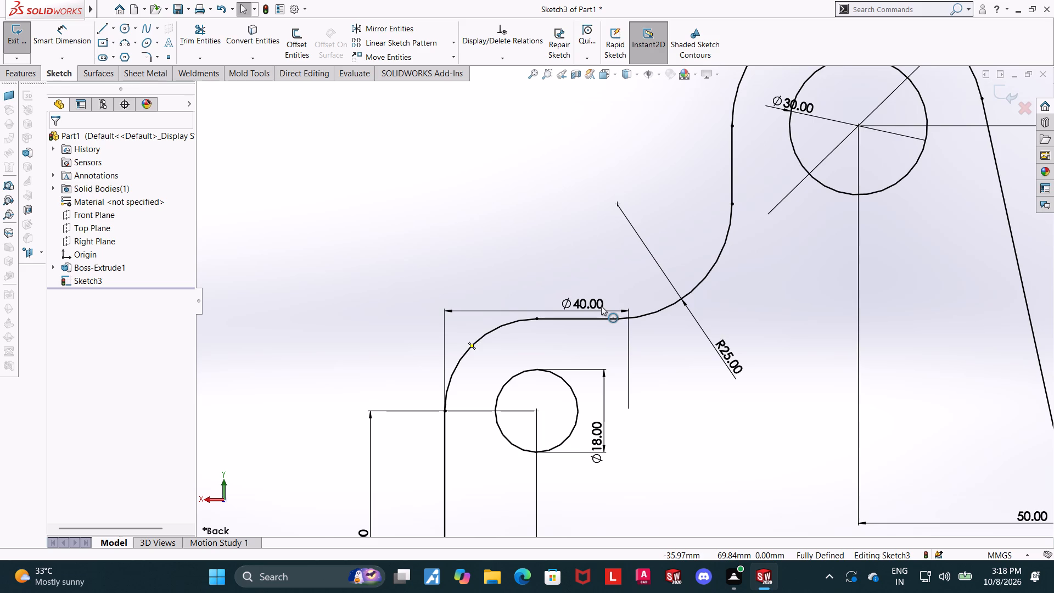
{"action": "scroll", "coordinate": [601, 306], "scroll_direction": "down", "scroll_amount": 1}
{"action": "scroll", "coordinate": [763, 299], "scroll_direction": "down", "scroll_amount": 3}
{"action": "scroll", "coordinate": [773, 289], "scroll_direction": "up", "scroll_amount": 7}
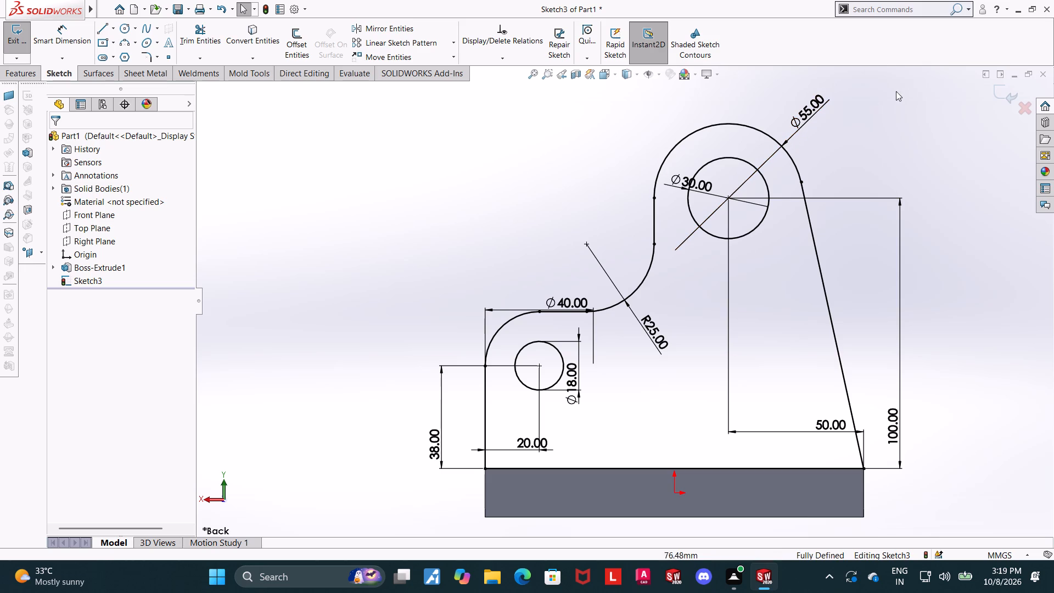
{"action": "left_click", "coordinate": [991, 90]}
Extrude the side profile 12 mm blind with merged result, reversing the direction so the plate stands over the base.
{"action": "middle_click_drag", "start_coordinate": [554, 198], "coordinate": [597, 233]}
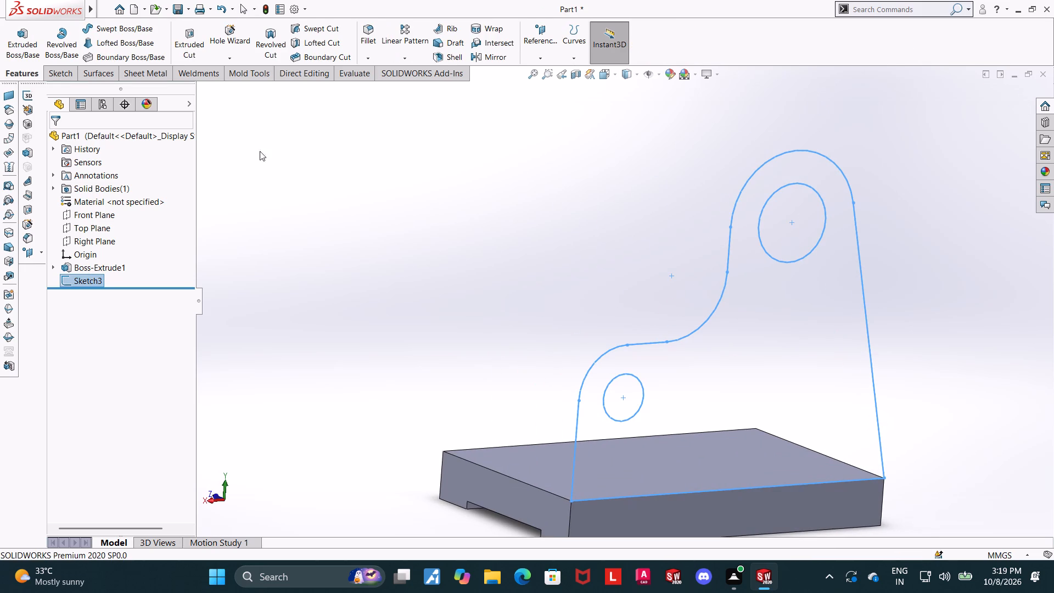
{"action": "left_click", "coordinate": [14, 46]}
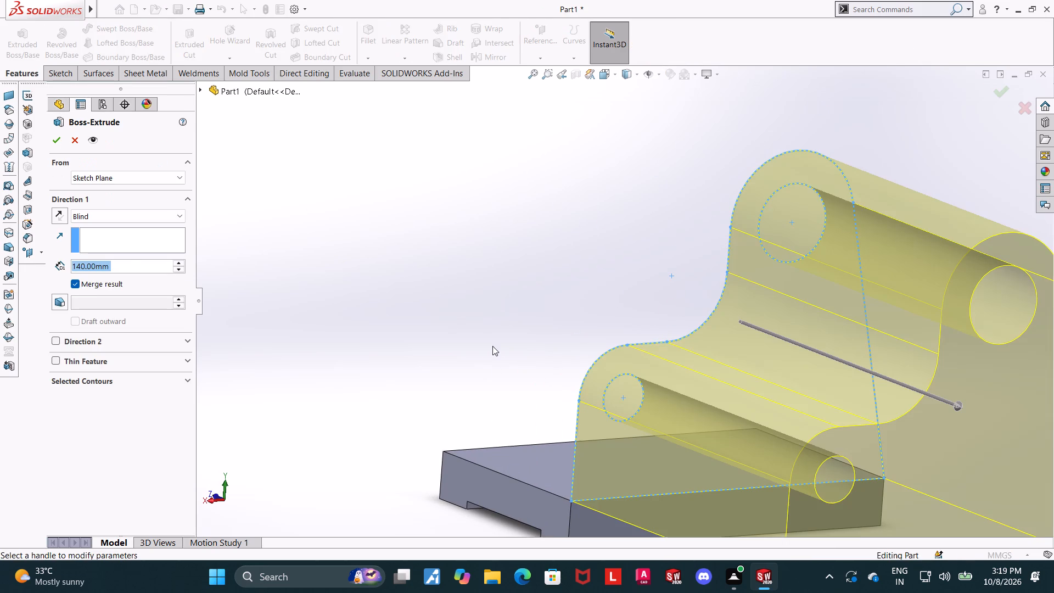
{"action": "type", "text": "12"}
{"action": "key", "text": "Return"}
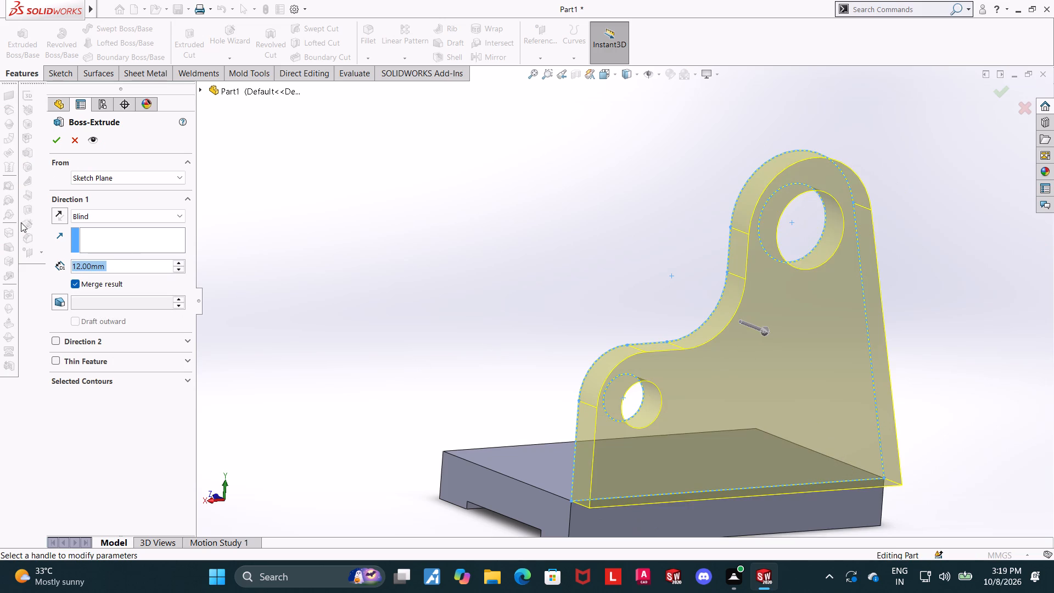
{"action": "left_click", "coordinate": [55, 214]}
{"action": "scroll", "coordinate": [787, 354], "scroll_direction": "up", "scroll_amount": 4}
{"action": "middle_click_drag", "start_coordinate": [862, 354], "coordinate": [629, 363]}
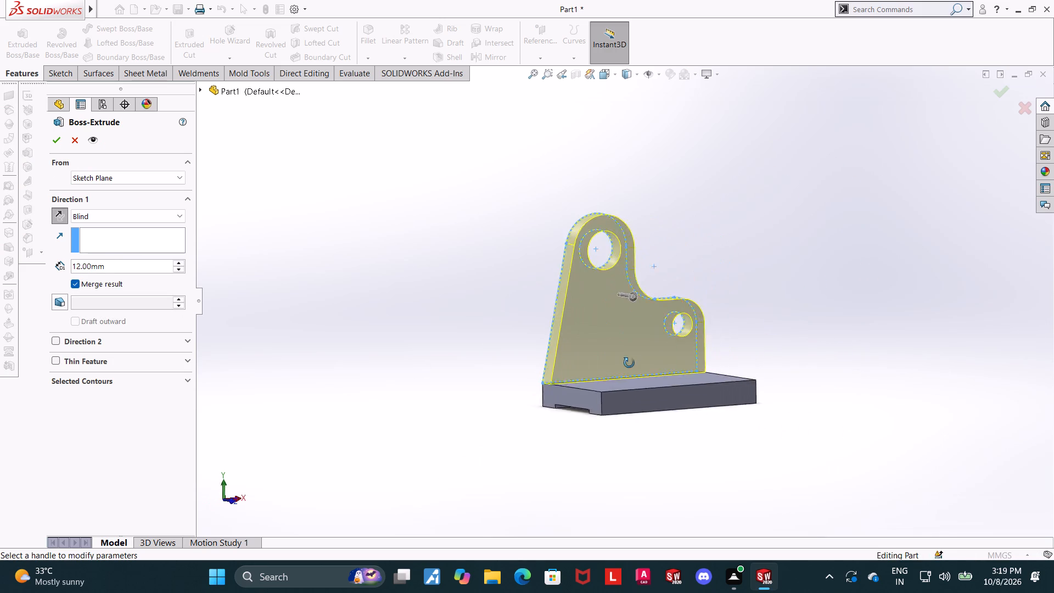
{"action": "middle_click_drag", "start_coordinate": [629, 363], "coordinate": [646, 394]}
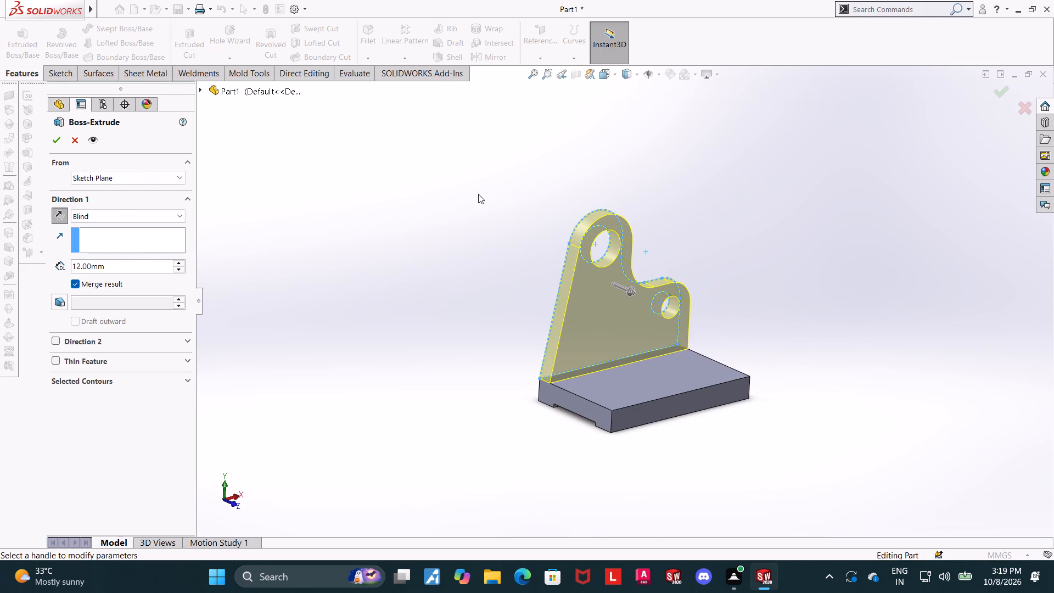
{"action": "scroll", "coordinate": [662, 202], "scroll_direction": "down", "scroll_amount": 1}
{"action": "scroll", "coordinate": [742, 332], "scroll_direction": "down", "scroll_amount": 2}
{"action": "scroll", "coordinate": [721, 348], "scroll_direction": "up", "scroll_amount": 3}
{"action": "scroll", "coordinate": [668, 362], "scroll_direction": "down", "scroll_amount": 2}
{"action": "middle_click_drag", "start_coordinate": [378, 333], "coordinate": [361, 305]}
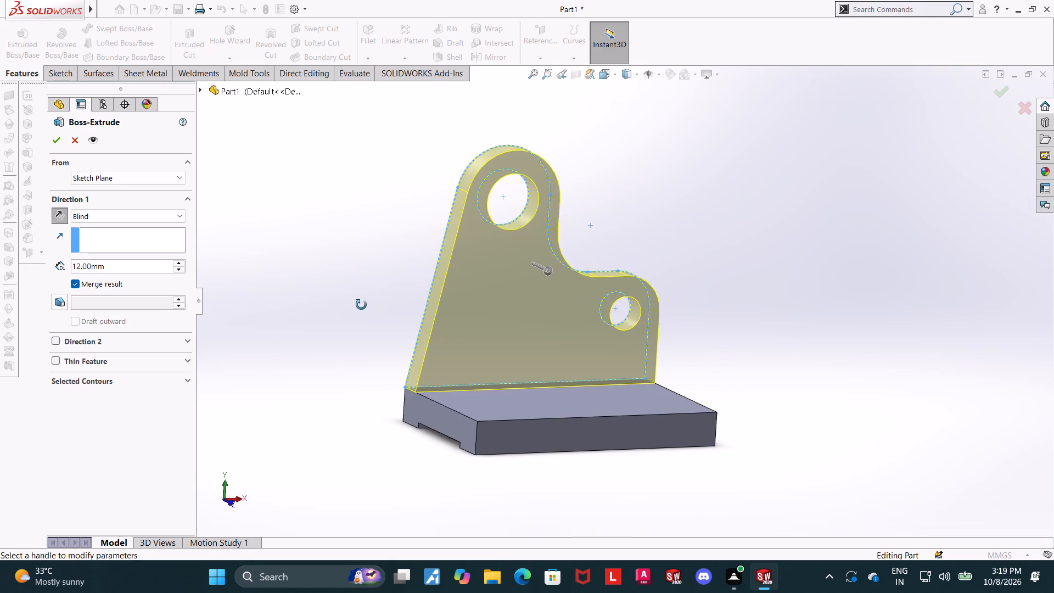
{"action": "middle_click_drag", "start_coordinate": [361, 305], "coordinate": [520, 295]}
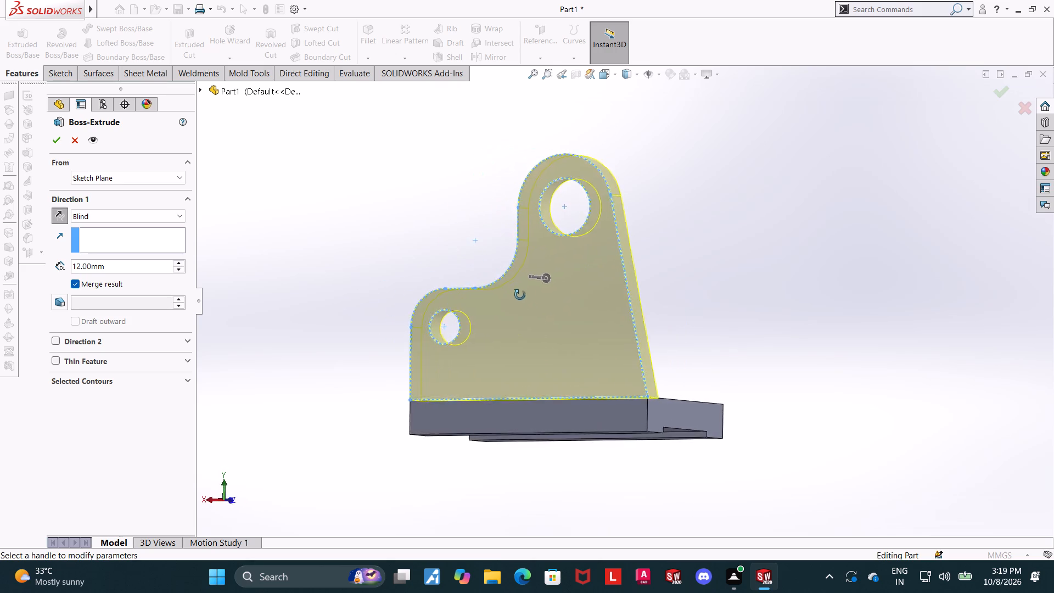
{"action": "middle_click_drag", "start_coordinate": [520, 295], "coordinate": [353, 308]}
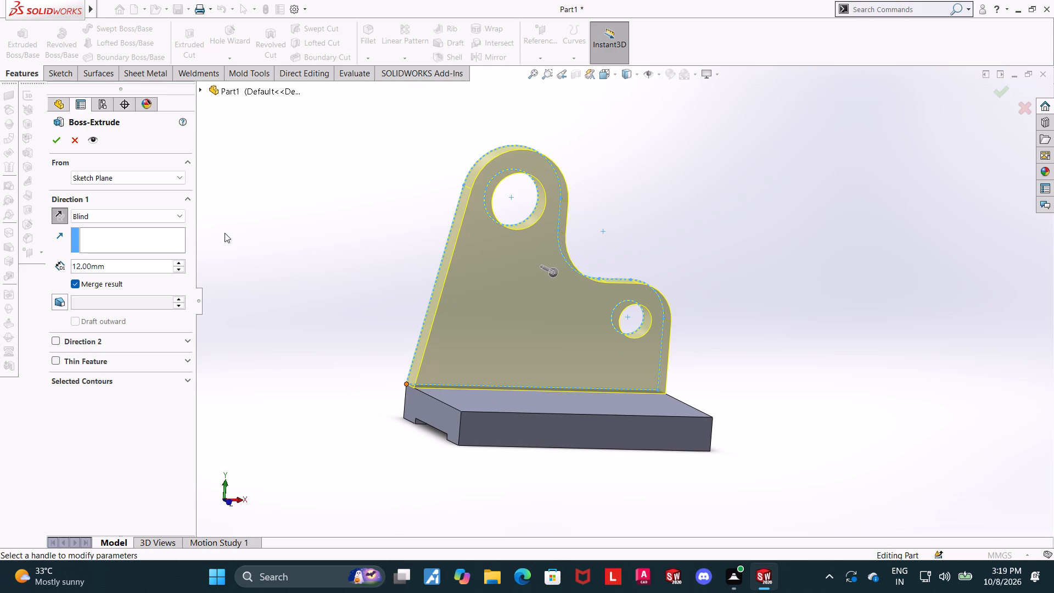
{"action": "left_click", "coordinate": [60, 143]}
{"action": "left_click", "coordinate": [327, 233]}
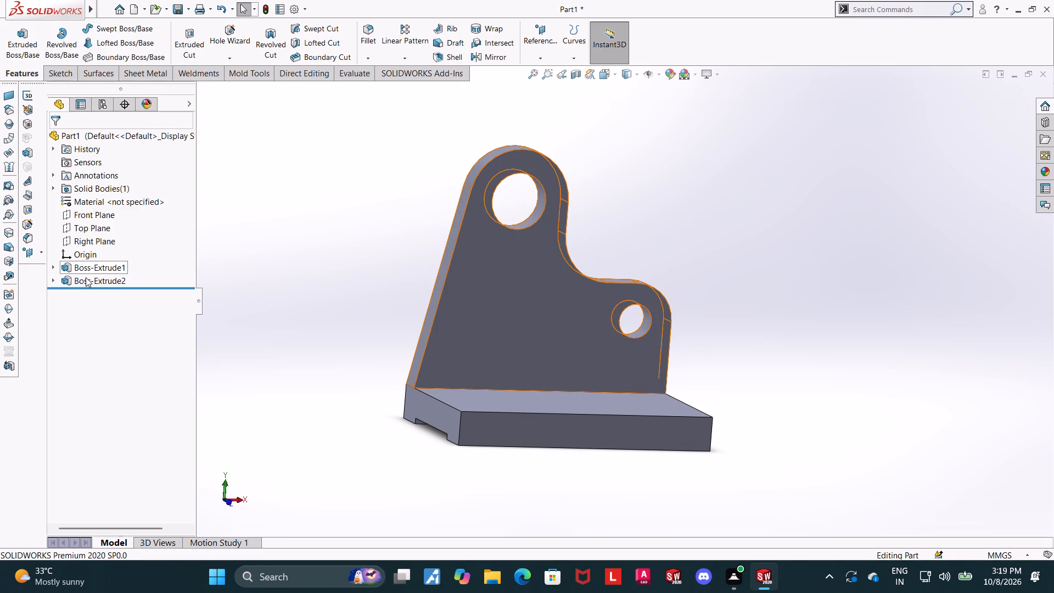
Move the upright plate's profile sketch to the opposite long side face of the base by replacing its sketch plane.
{"action": "left_click", "coordinate": [52, 266]}
{"action": "left_click", "coordinate": [52, 266]}
{"action": "left_click", "coordinate": [55, 278]}
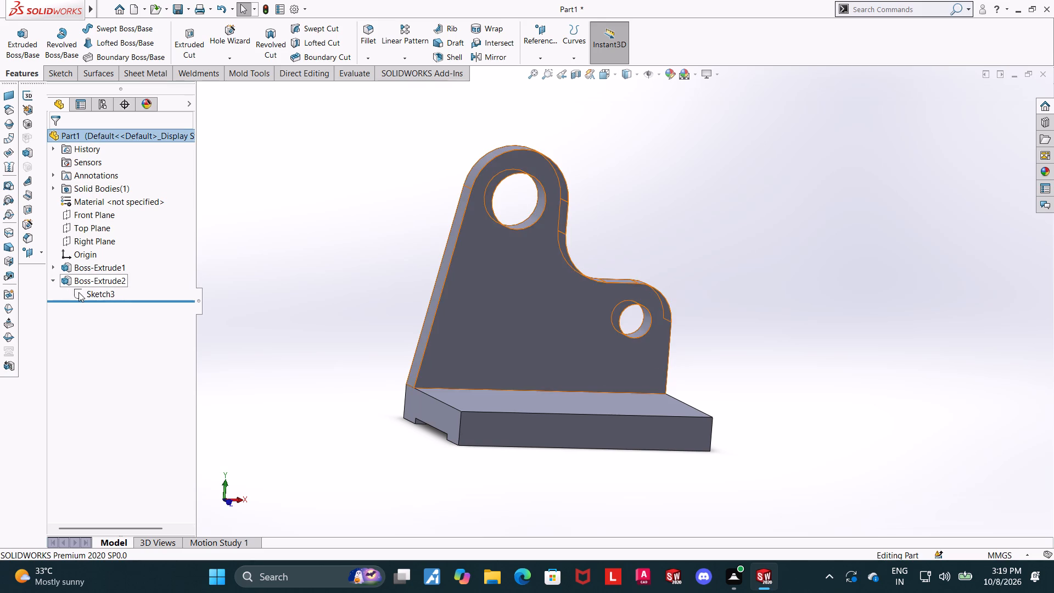
{"action": "left_click", "coordinate": [79, 292]}
{"action": "left_click", "coordinate": [102, 263]}
{"action": "middle_click_drag", "start_coordinate": [285, 276], "coordinate": [290, 275]}
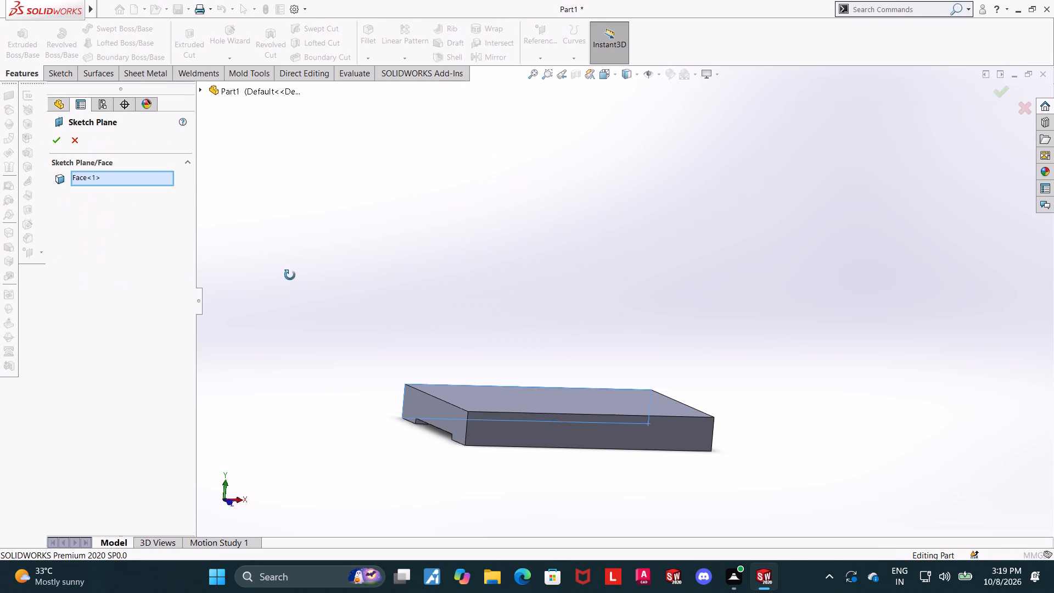
{"action": "middle_click_drag", "start_coordinate": [290, 275], "coordinate": [402, 309]}
{"action": "right_click", "coordinate": [98, 183]}
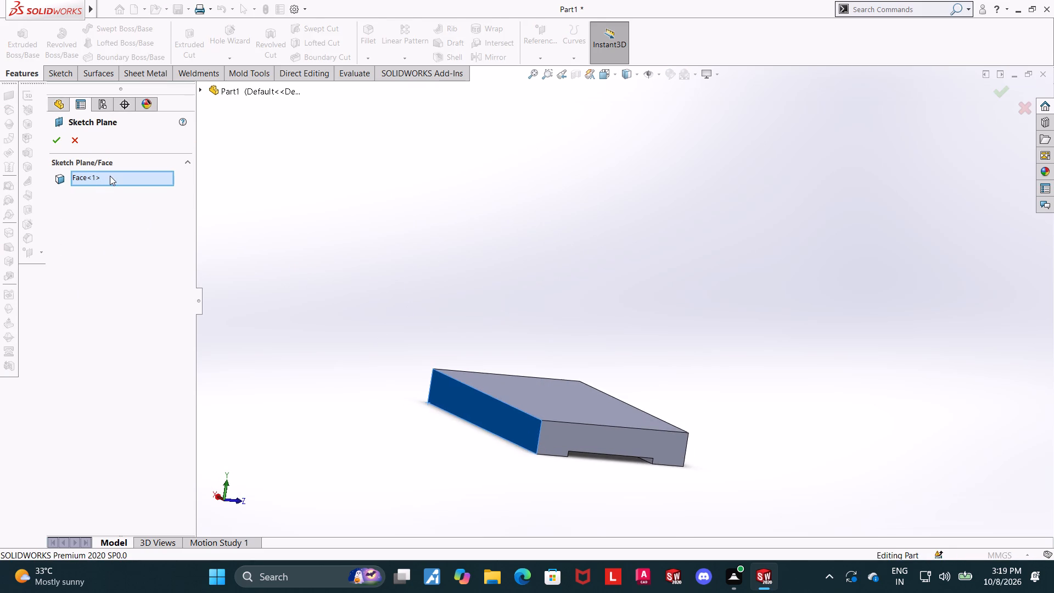
{"action": "right_click", "coordinate": [110, 176]}
{"action": "left_click", "coordinate": [120, 195]}
{"action": "middle_click_drag", "start_coordinate": [788, 343], "coordinate": [721, 342]}
{"action": "scroll", "coordinate": [721, 342], "scroll_direction": "up", "scroll_amount": 1}
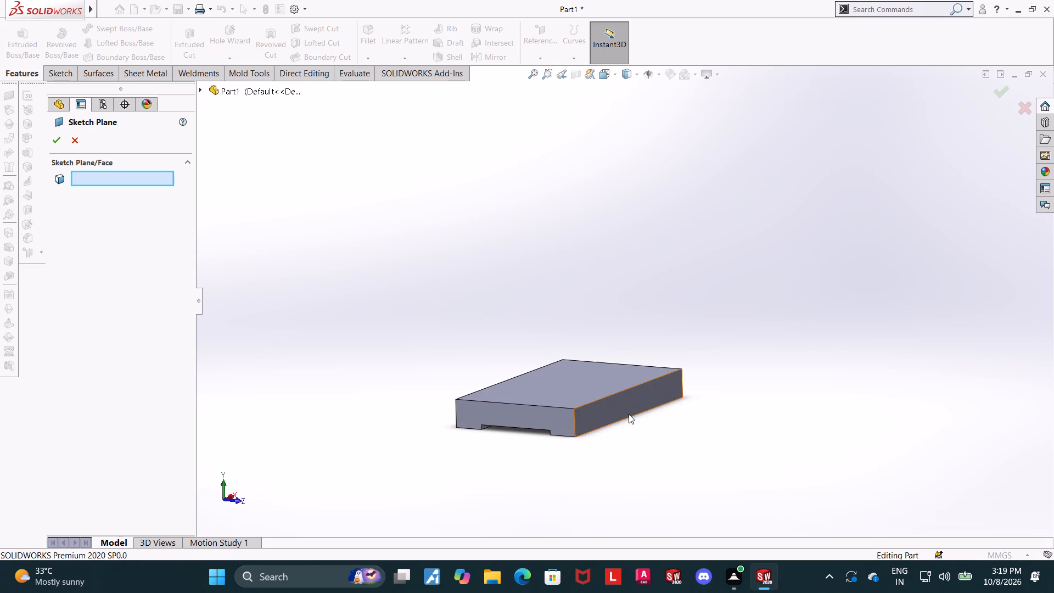
{"action": "left_click", "coordinate": [626, 409]}
{"action": "left_click", "coordinate": [54, 138]}
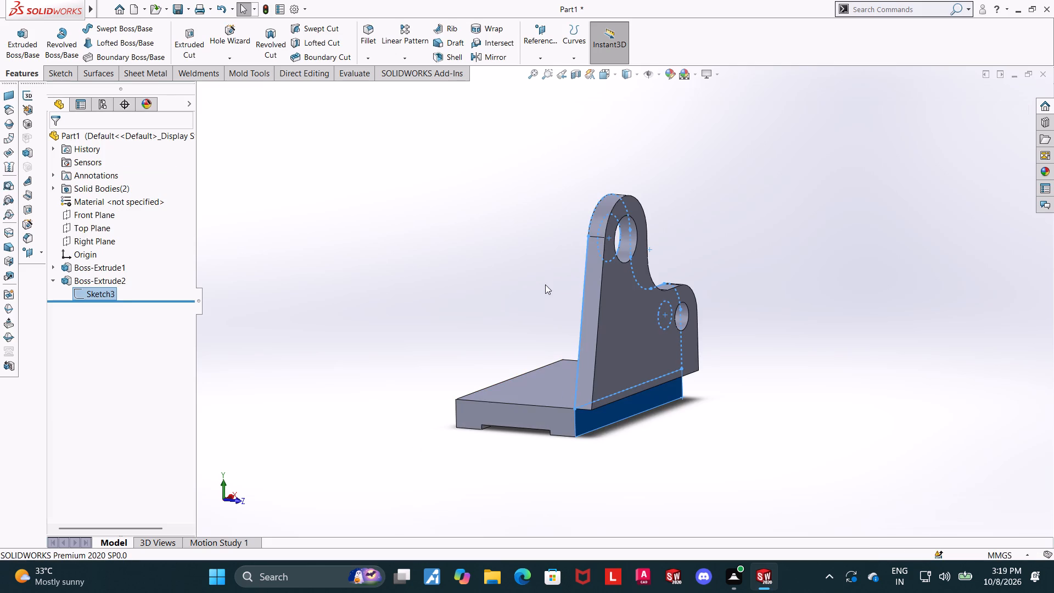
{"action": "left_click", "coordinate": [545, 284]}
Edit the upright plate's extrusion and reverse its direction so the plate sits over the base.
{"action": "middle_click_drag", "start_coordinate": [547, 295], "coordinate": [559, 298]}
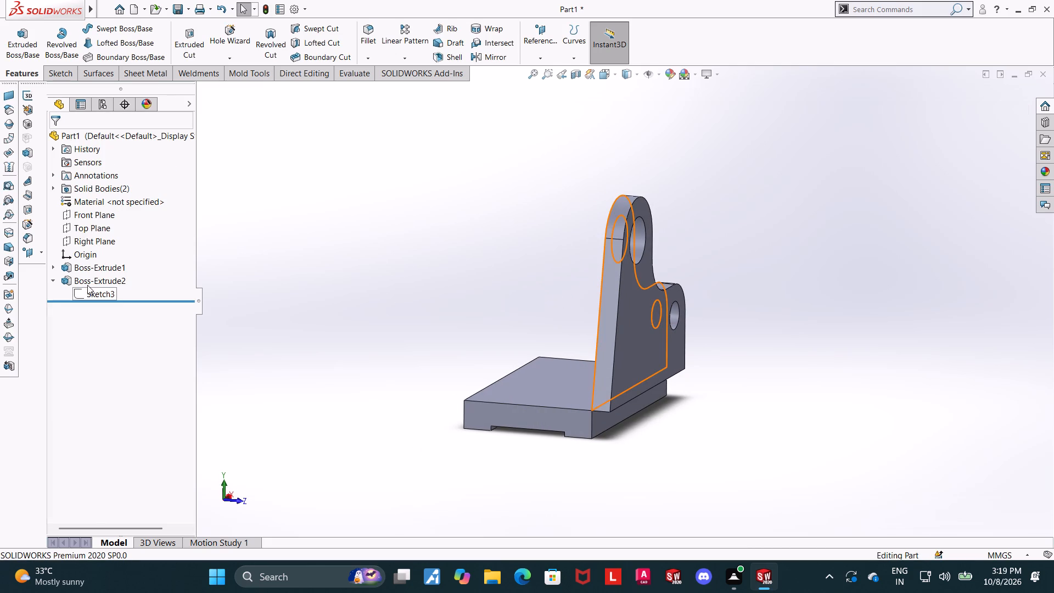
{"action": "left_click", "coordinate": [87, 285]}
{"action": "left_click", "coordinate": [96, 255]}
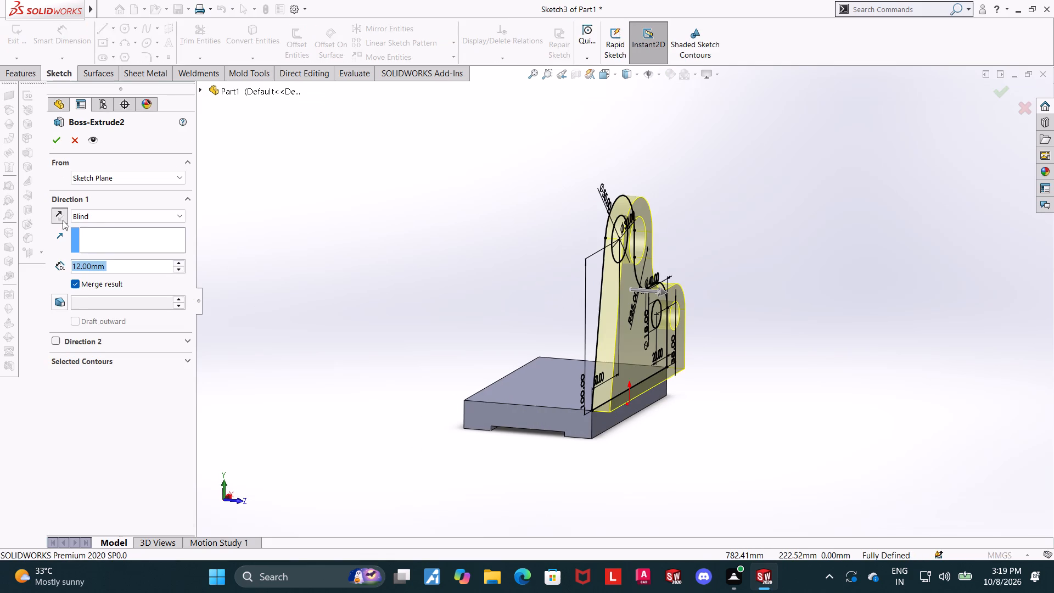
{"action": "left_click", "coordinate": [62, 215]}
{"action": "middle_click_drag", "start_coordinate": [477, 265], "coordinate": [618, 259]}
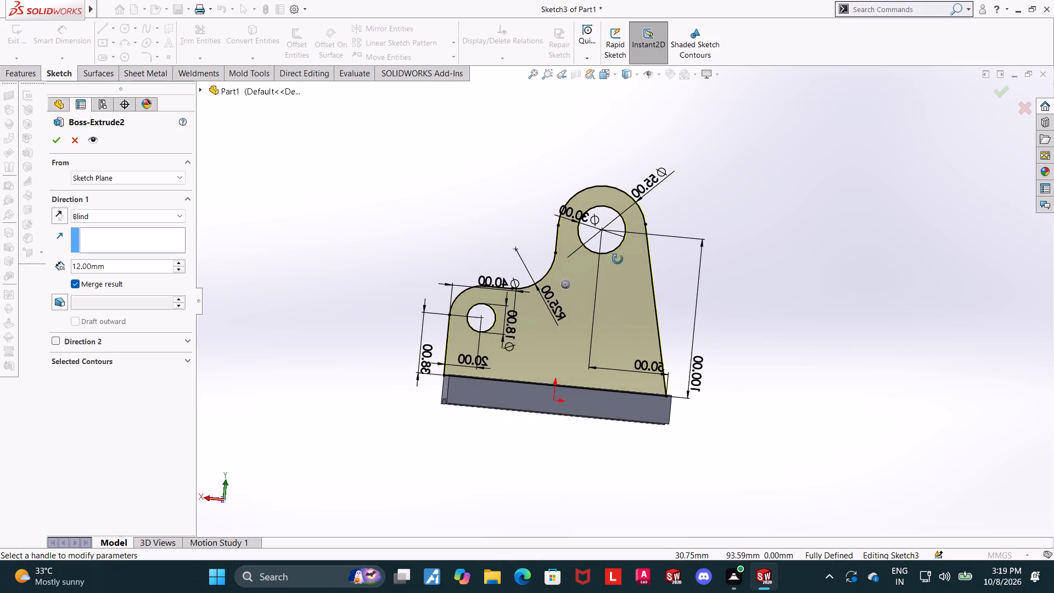
{"action": "middle_click_drag", "start_coordinate": [618, 259], "coordinate": [630, 303]}
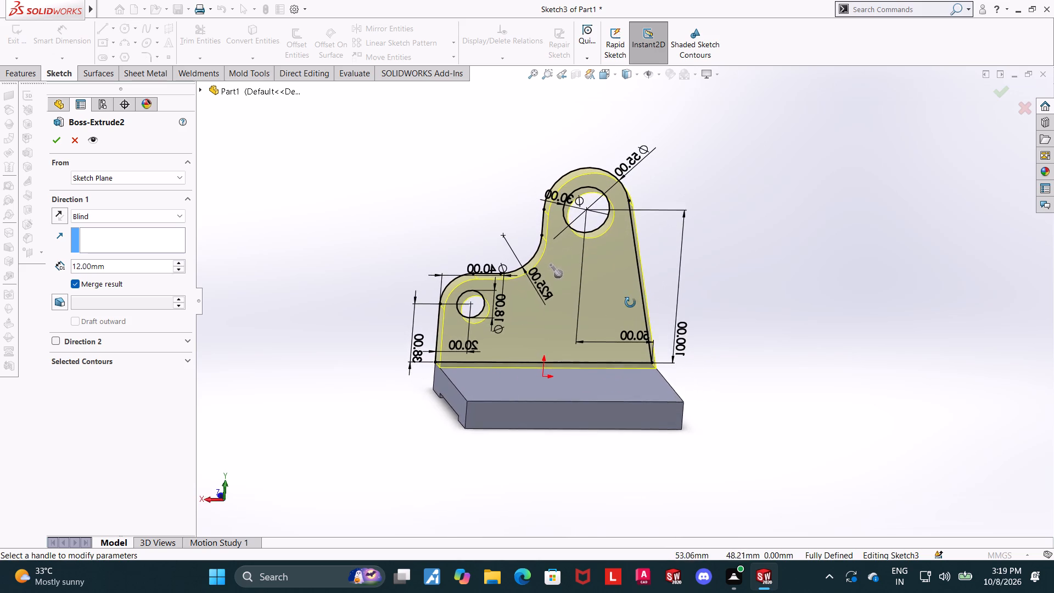
{"action": "middle_click_drag", "start_coordinate": [630, 303], "coordinate": [633, 322]}
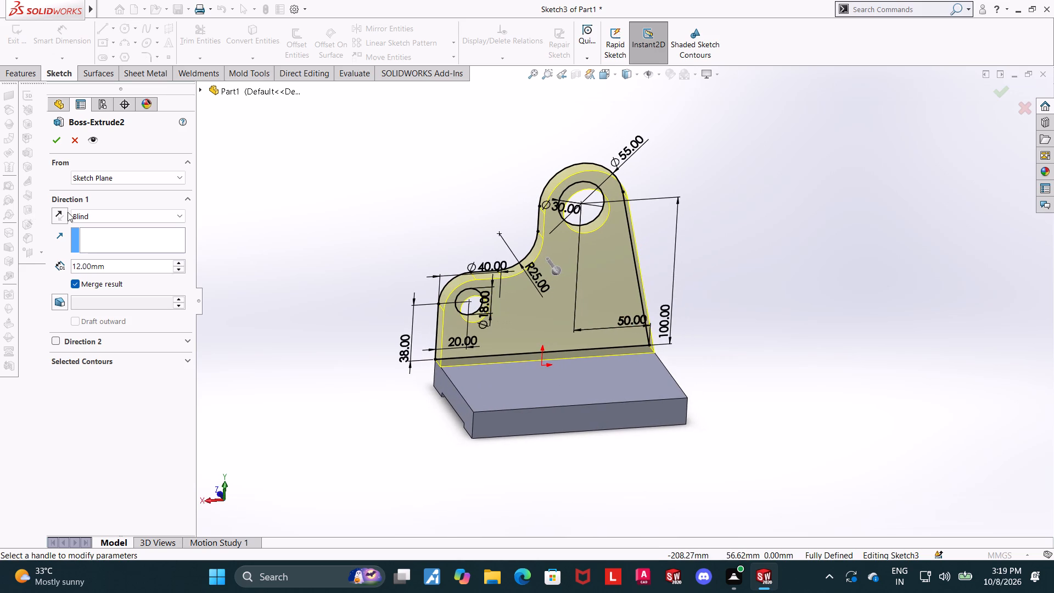
{"action": "left_click", "coordinate": [57, 139]}
{"action": "left_click", "coordinate": [226, 199]}
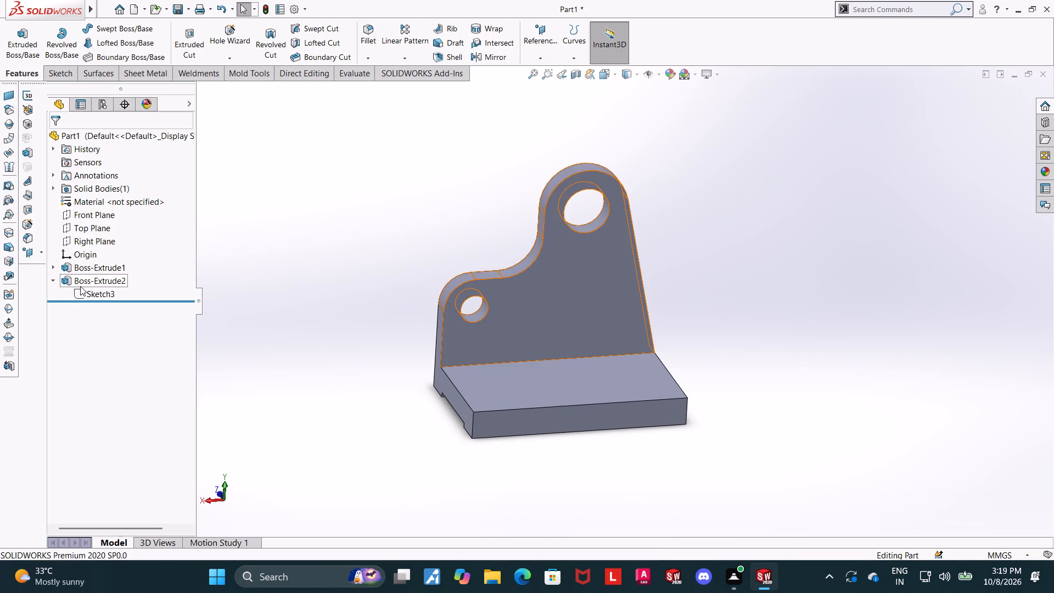
Reopen the upright plate's extrusion and examine its direction and position on the base from both sides.
{"action": "left_click", "coordinate": [81, 284]}
{"action": "left_click", "coordinate": [92, 251]}
{"action": "middle_click_drag", "start_coordinate": [312, 357], "coordinate": [476, 345]}
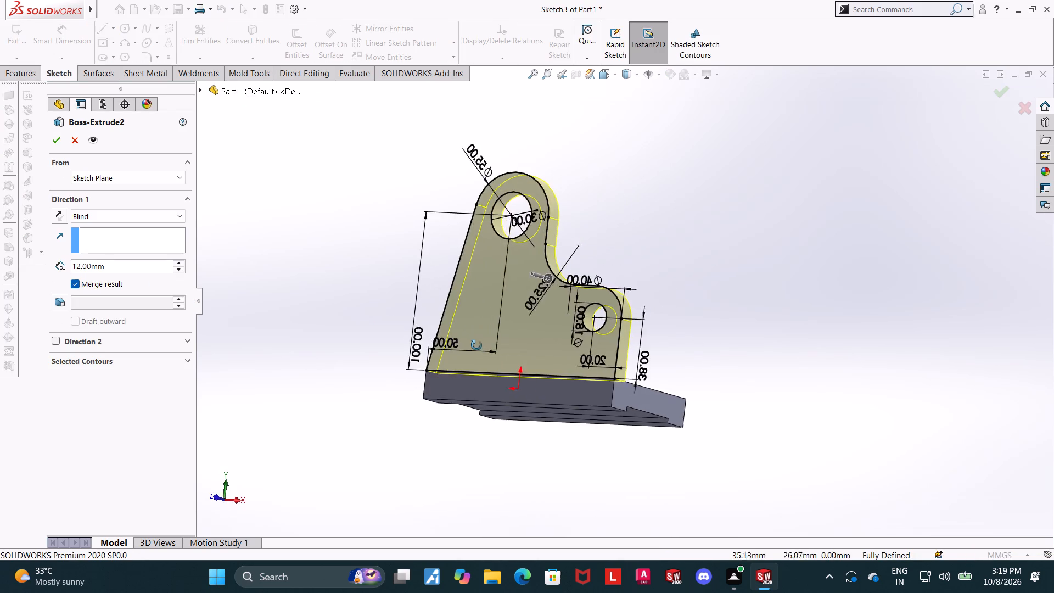
{"action": "middle_click_drag", "start_coordinate": [476, 345], "coordinate": [299, 389]}
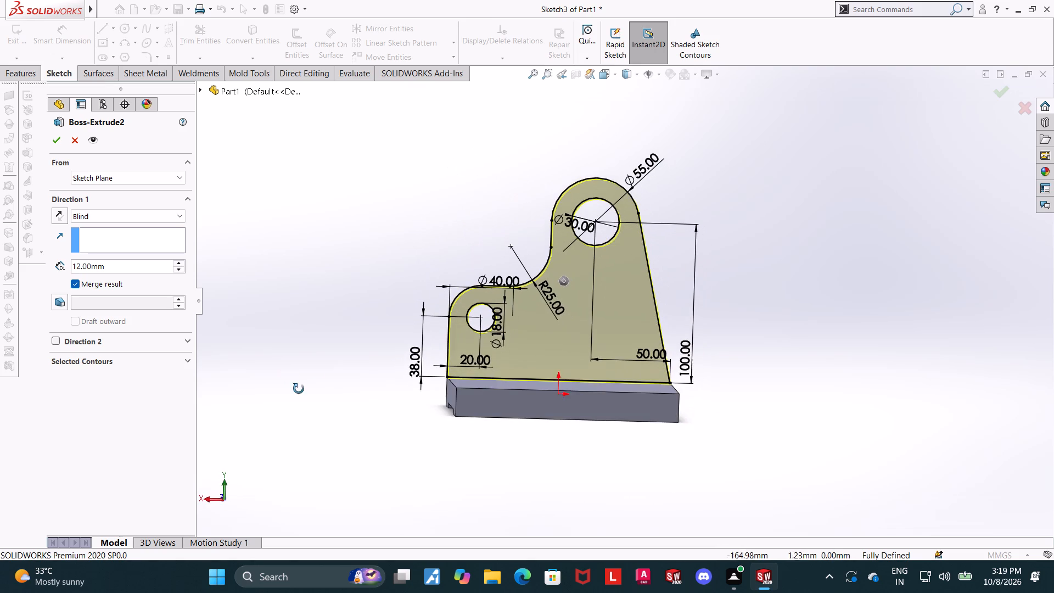
{"action": "middle_click_drag", "start_coordinate": [299, 389], "coordinate": [299, 389]}
{"action": "left_click", "coordinate": [57, 141]}
{"action": "left_click", "coordinate": [288, 320]}
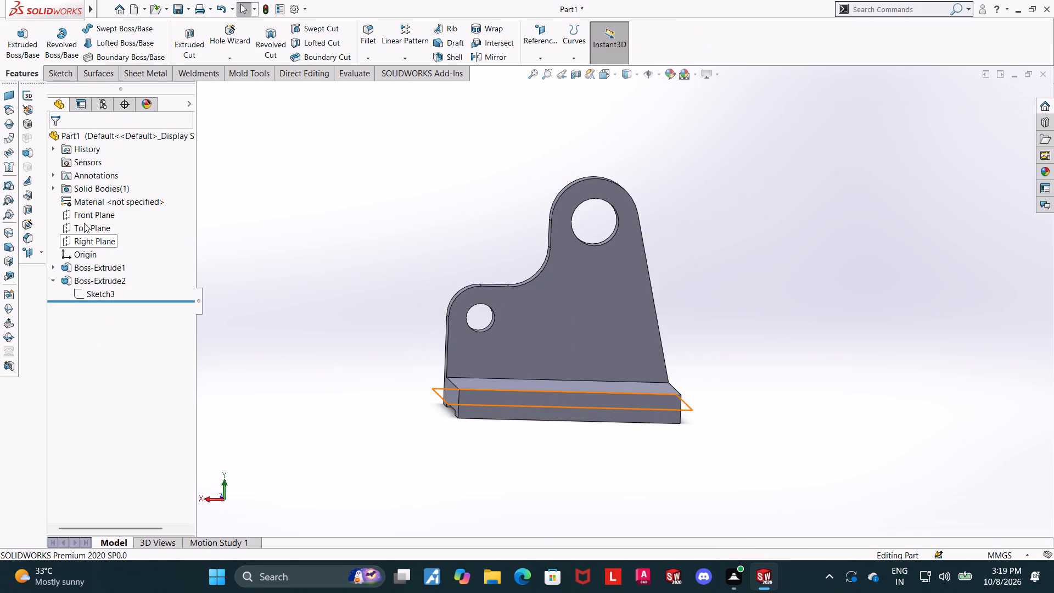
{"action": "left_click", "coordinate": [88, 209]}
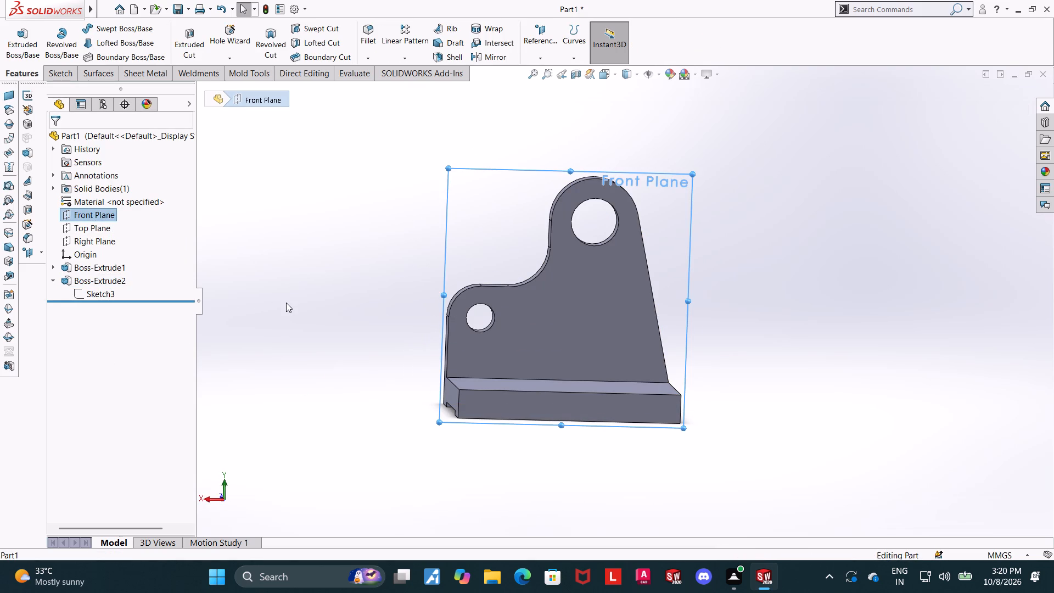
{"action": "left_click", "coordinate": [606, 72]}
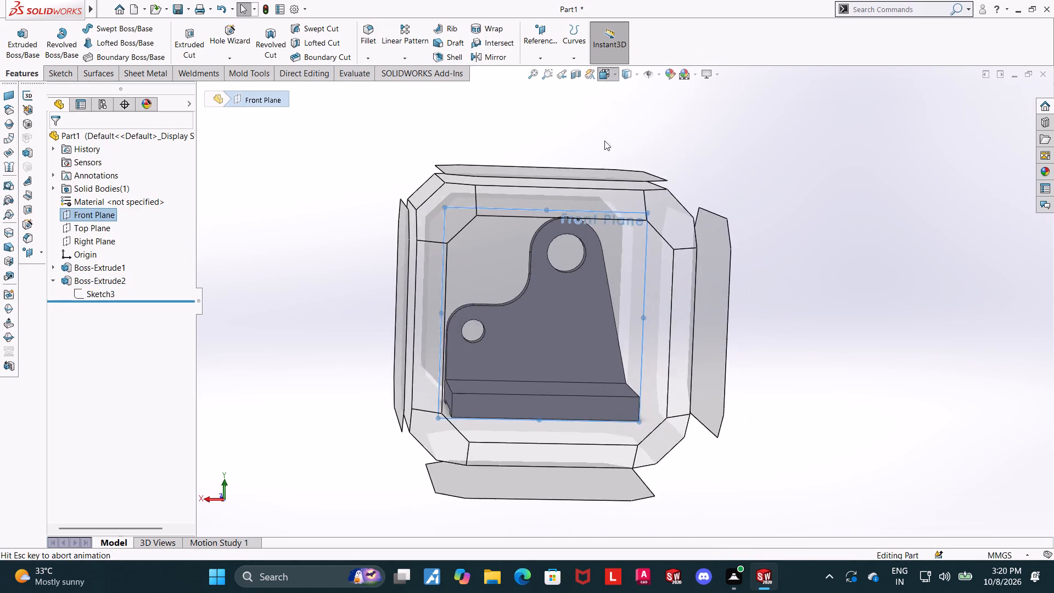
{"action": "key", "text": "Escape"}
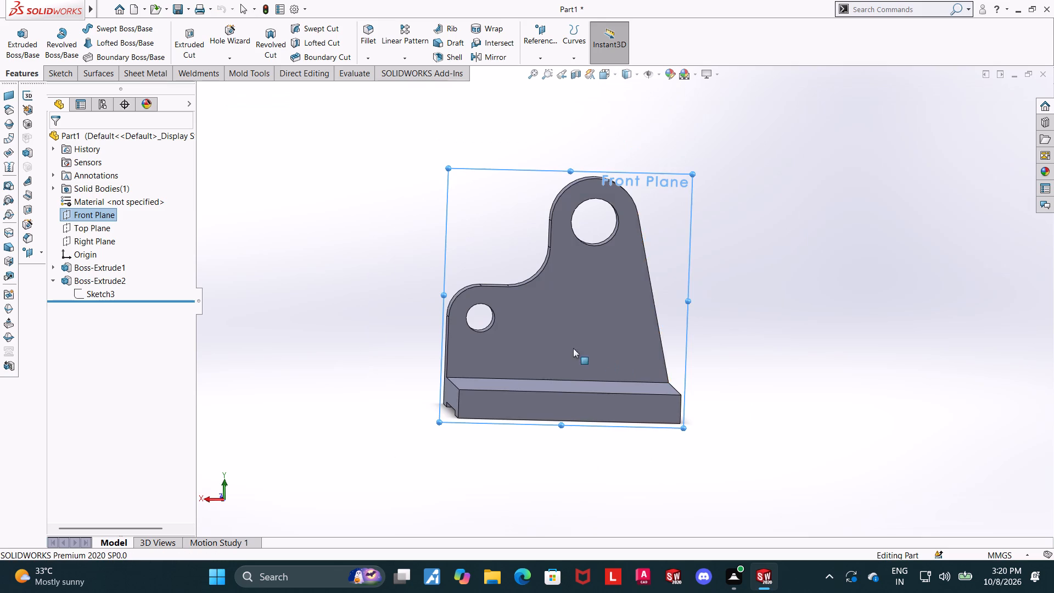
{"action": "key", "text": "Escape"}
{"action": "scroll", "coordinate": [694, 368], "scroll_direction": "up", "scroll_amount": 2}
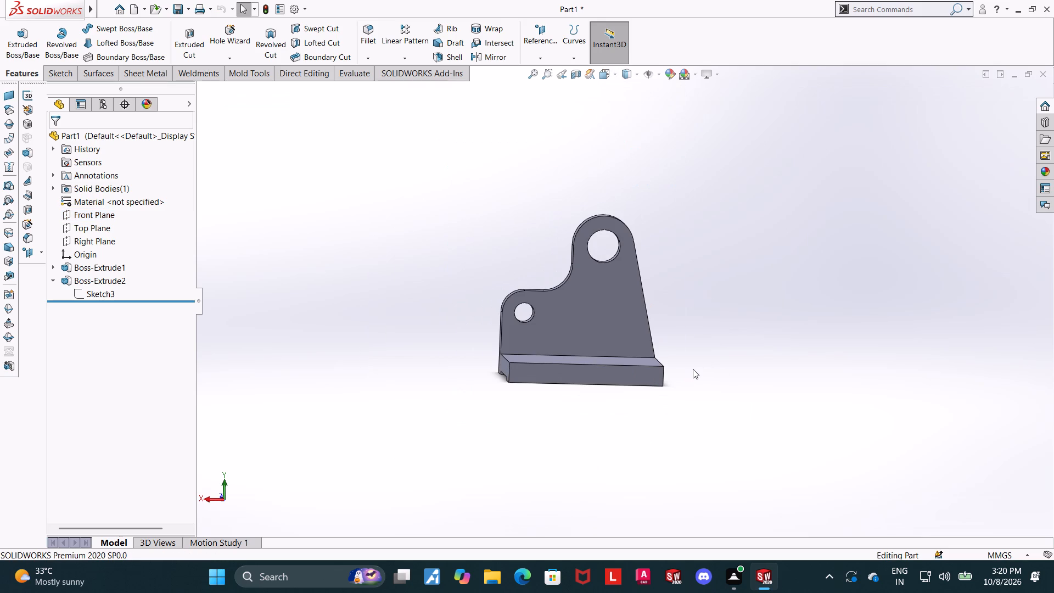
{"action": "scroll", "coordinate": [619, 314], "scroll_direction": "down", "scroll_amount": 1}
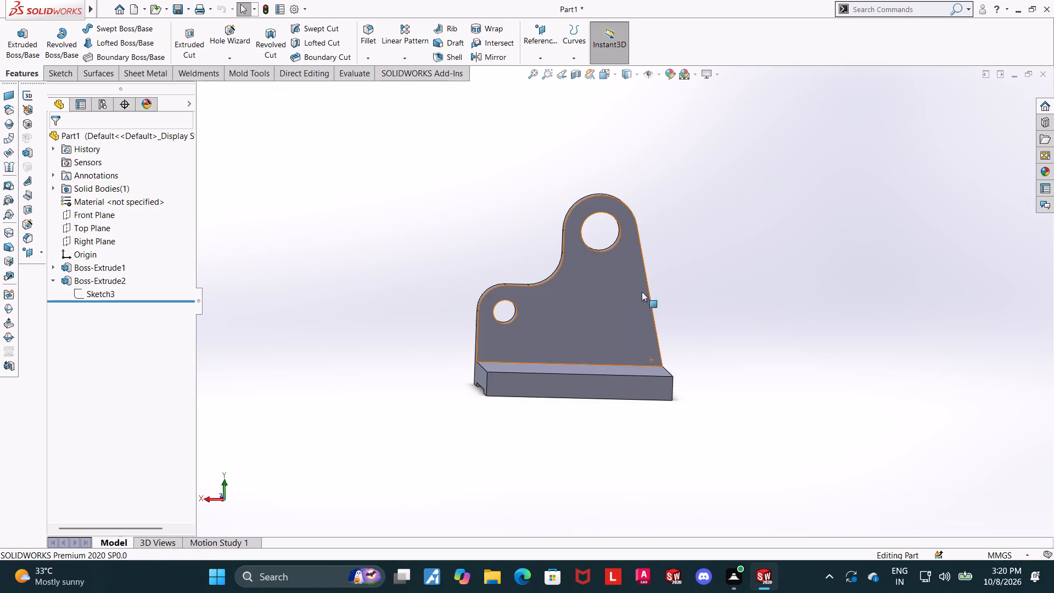
Examine how the upright plate sits on the base from several angles.
{"action": "scroll", "coordinate": [677, 285], "scroll_direction": "up", "scroll_amount": 1}
{"action": "middle_click_drag", "start_coordinate": [677, 285], "coordinate": [704, 283]}
{"action": "left_click", "coordinate": [604, 76]}
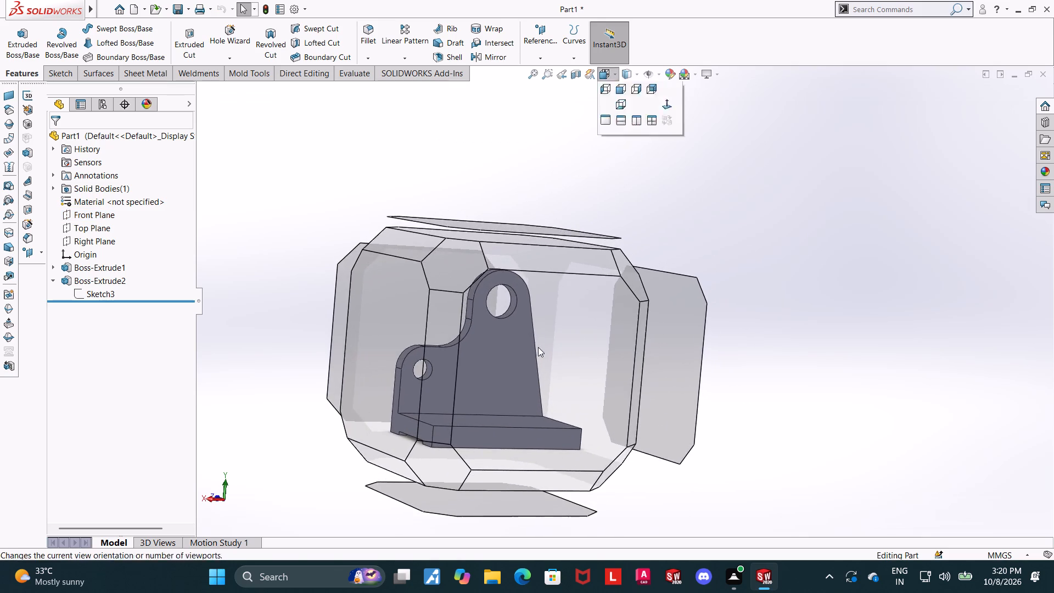
{"action": "left_click", "coordinate": [538, 347]}
{"action": "scroll", "coordinate": [586, 355], "scroll_direction": "up", "scroll_amount": 3}
{"action": "middle_click_drag", "start_coordinate": [596, 360], "coordinate": [619, 405]}
{"action": "scroll", "coordinate": [727, 277], "scroll_direction": "down", "scroll_amount": 1}
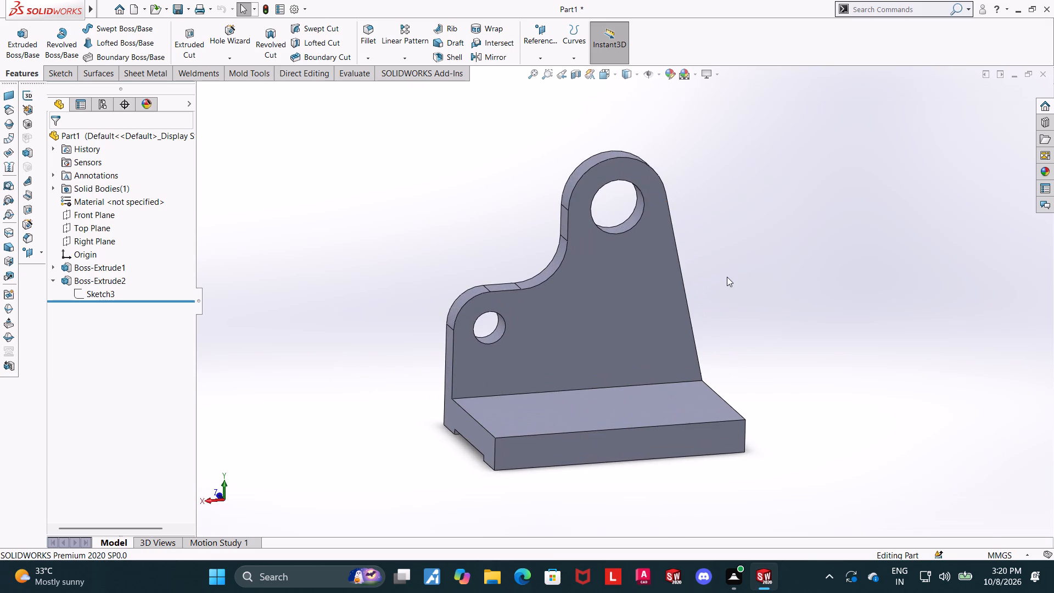
{"action": "scroll", "coordinate": [694, 310], "scroll_direction": "up", "scroll_amount": 2}
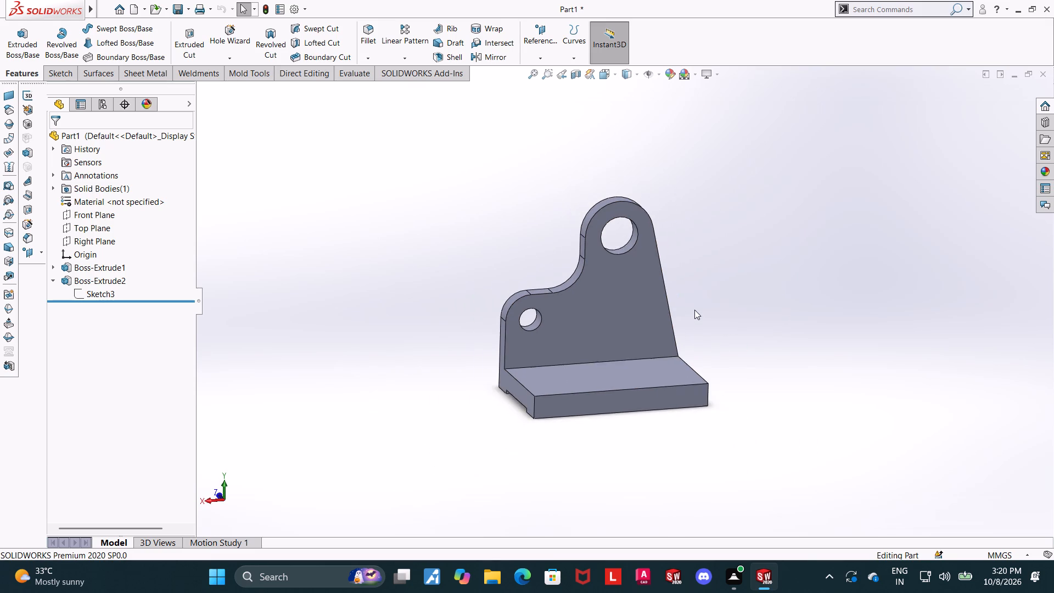
{"action": "scroll", "coordinate": [669, 200], "scroll_direction": "down", "scroll_amount": 1}
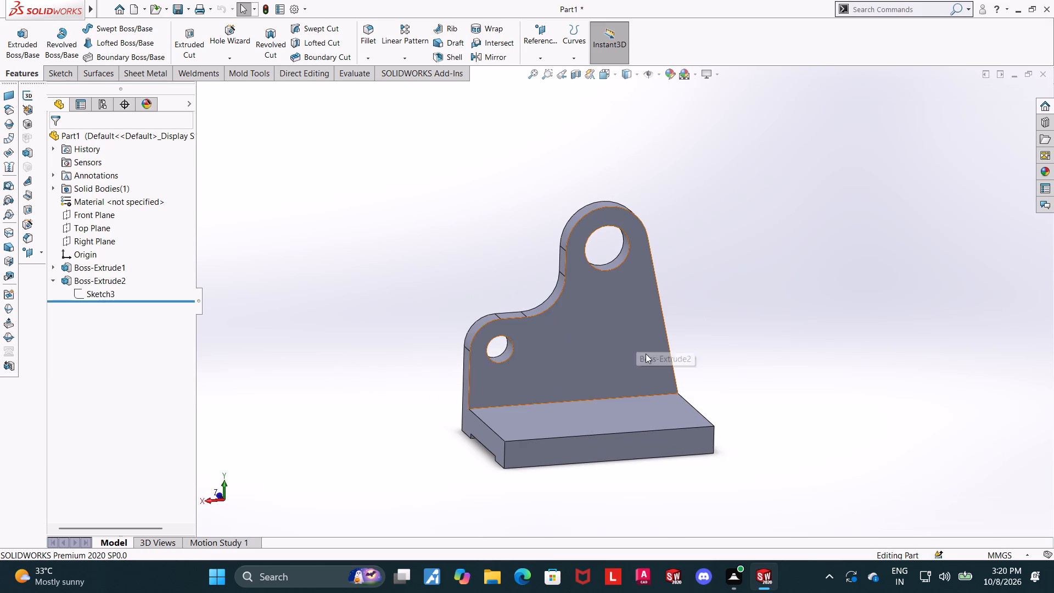
{"action": "scroll", "coordinate": [609, 366], "scroll_direction": "up", "scroll_amount": 1}
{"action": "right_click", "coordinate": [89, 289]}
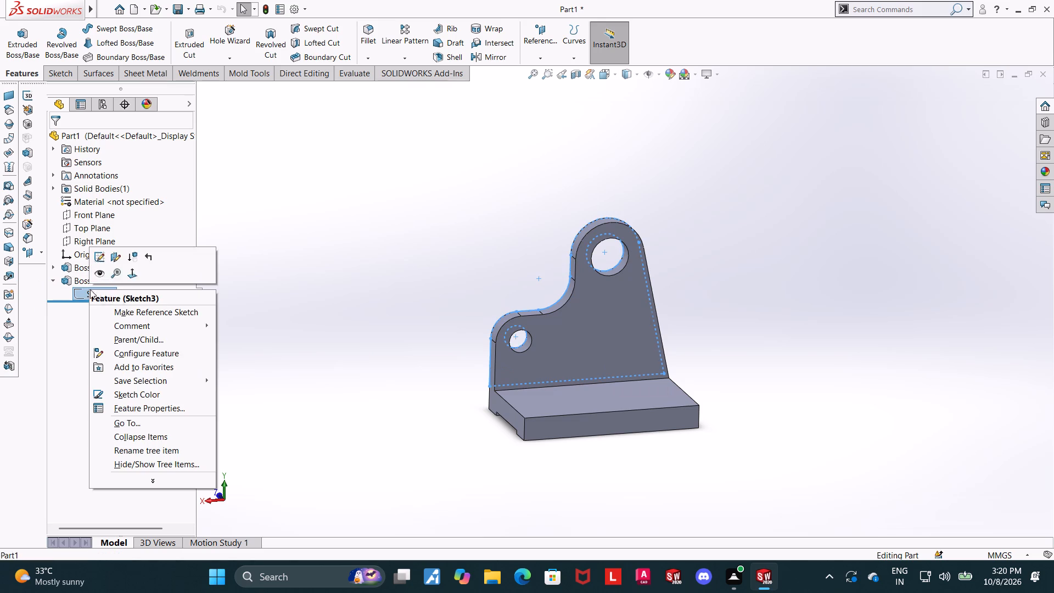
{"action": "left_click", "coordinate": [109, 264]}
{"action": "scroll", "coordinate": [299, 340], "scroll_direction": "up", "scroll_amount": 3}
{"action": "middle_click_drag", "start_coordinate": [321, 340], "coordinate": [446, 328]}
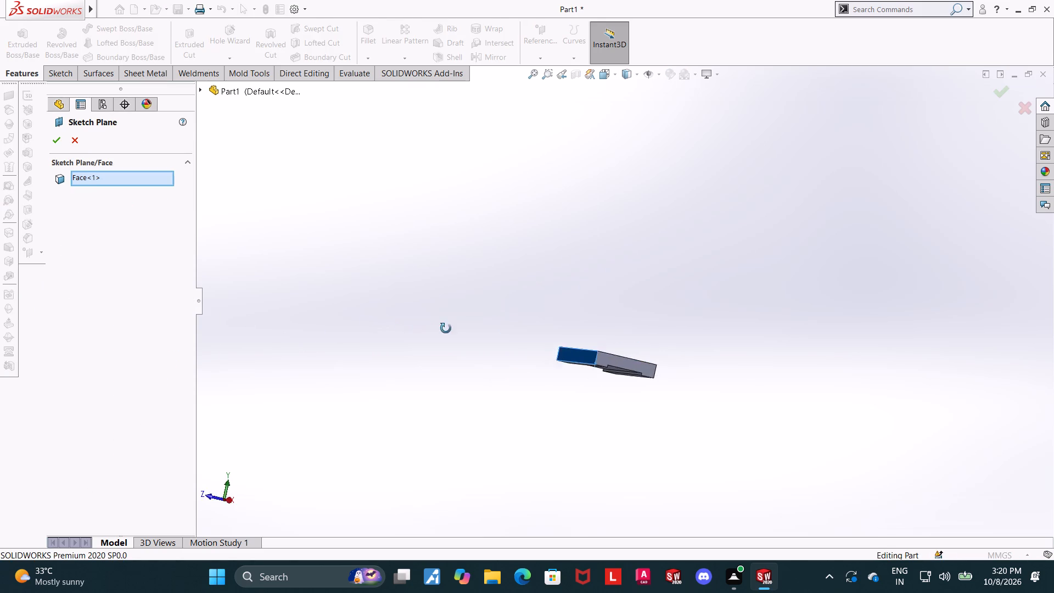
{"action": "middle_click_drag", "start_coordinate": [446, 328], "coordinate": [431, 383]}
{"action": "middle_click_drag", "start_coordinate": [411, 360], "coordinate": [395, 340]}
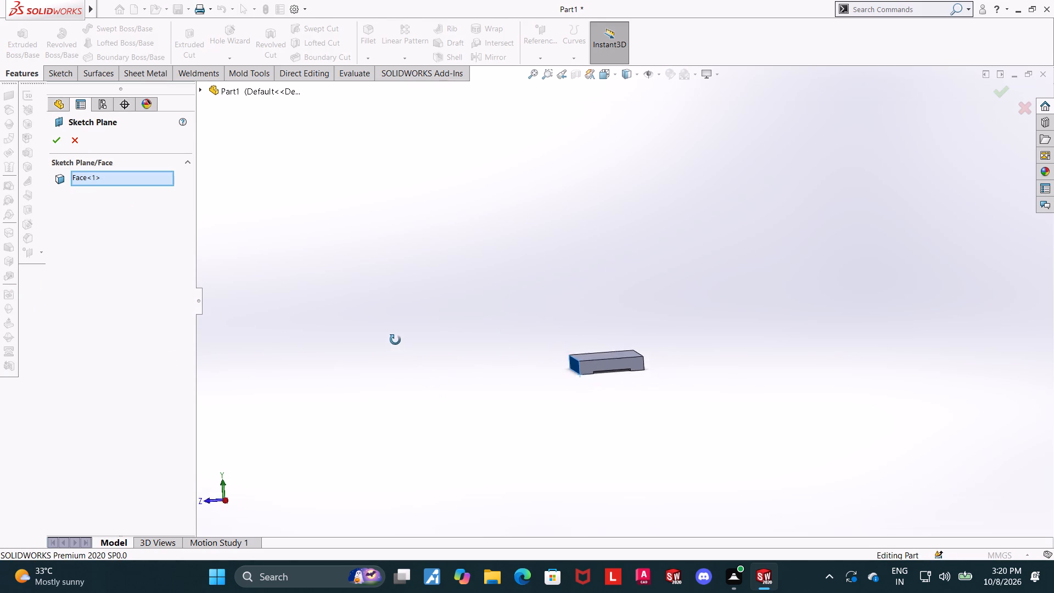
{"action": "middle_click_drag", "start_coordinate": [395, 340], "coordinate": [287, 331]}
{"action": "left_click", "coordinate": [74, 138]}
Examine the plate and the notched base from the front and from the end.
{"action": "middle_click_drag", "start_coordinate": [775, 273], "coordinate": [766, 326]}
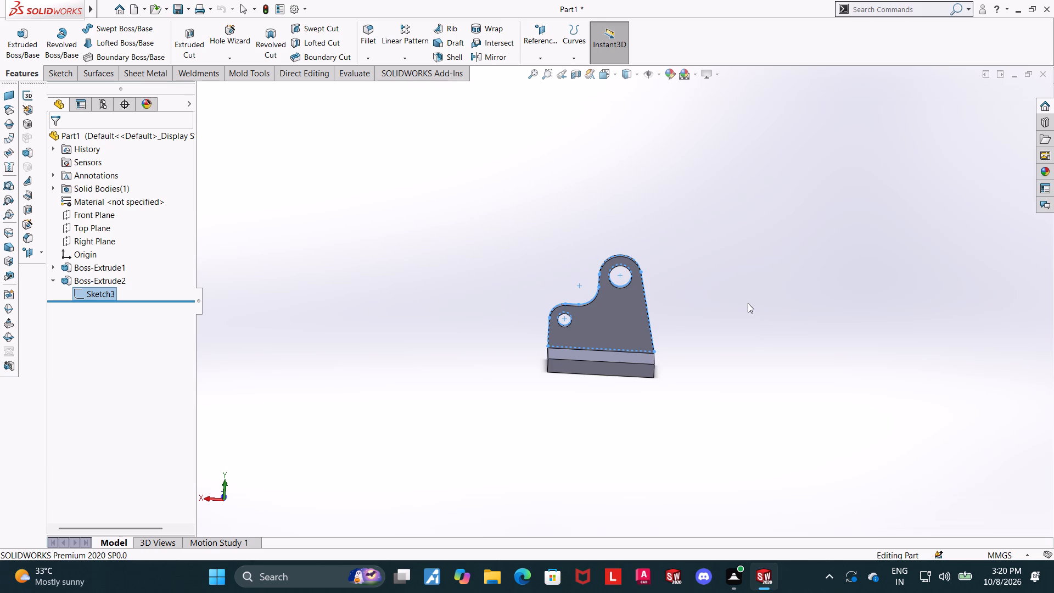
{"action": "left_click", "coordinate": [715, 304]}
{"action": "scroll", "coordinate": [715, 307], "scroll_direction": "up", "scroll_amount": 1}
{"action": "scroll", "coordinate": [713, 309], "scroll_direction": "down", "scroll_amount": 3}
{"action": "middle_click_drag", "start_coordinate": [606, 331], "coordinate": [606, 338]}
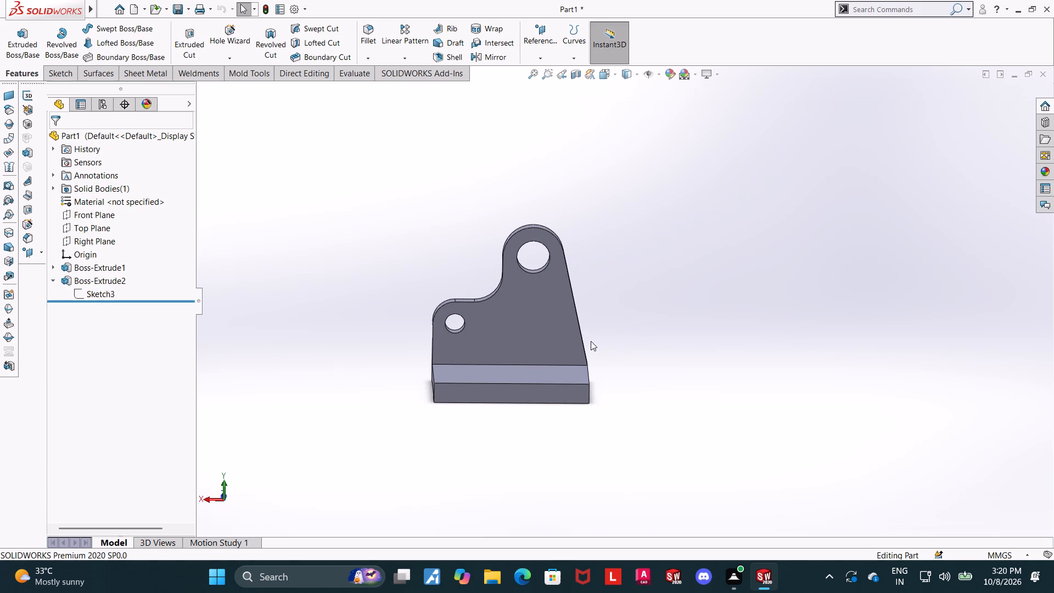
{"action": "scroll", "coordinate": [561, 342], "scroll_direction": "down", "scroll_amount": 2}
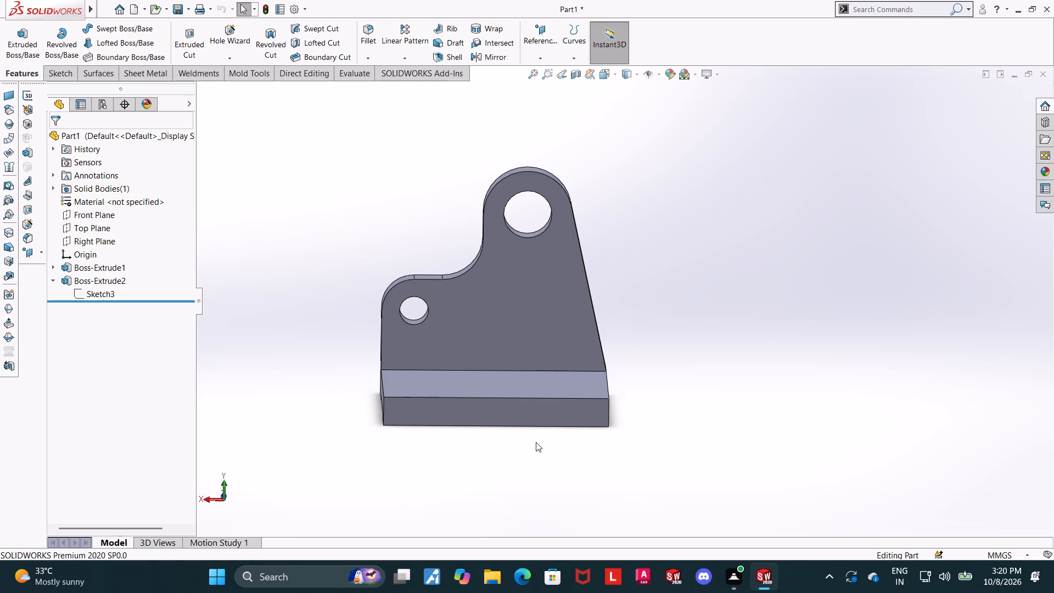
{"action": "middle_click_drag", "start_coordinate": [685, 381], "coordinate": [786, 394]}
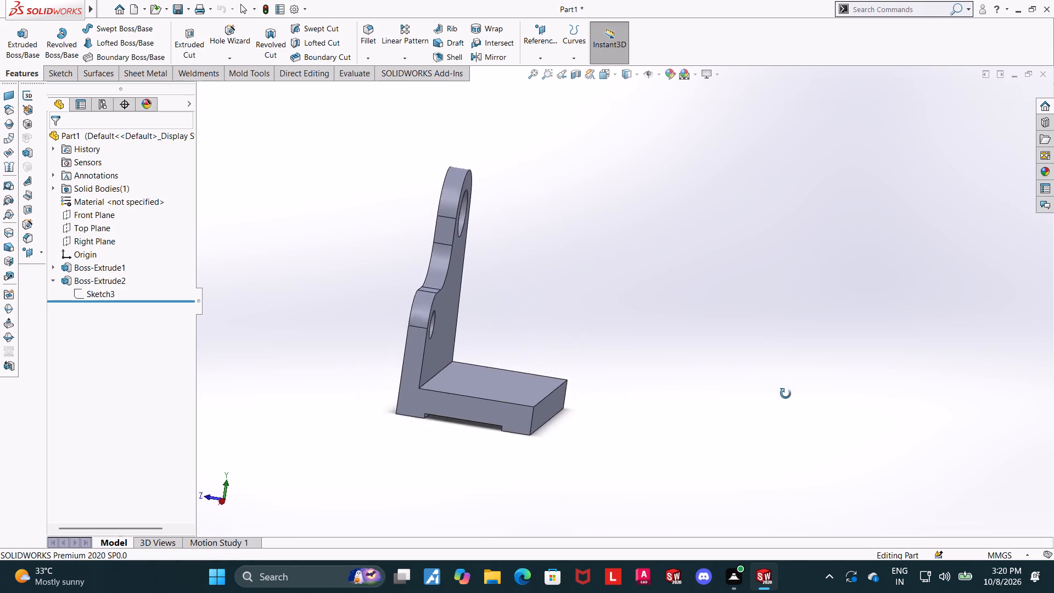
{"action": "middle_click_drag", "start_coordinate": [786, 394], "coordinate": [785, 390]}
{"action": "scroll", "coordinate": [657, 371], "scroll_direction": "down", "scroll_amount": 2}
Reopen the upright plate's extrusion and check its direction and depth settings against the base.
{"action": "left_click", "coordinate": [105, 284]}
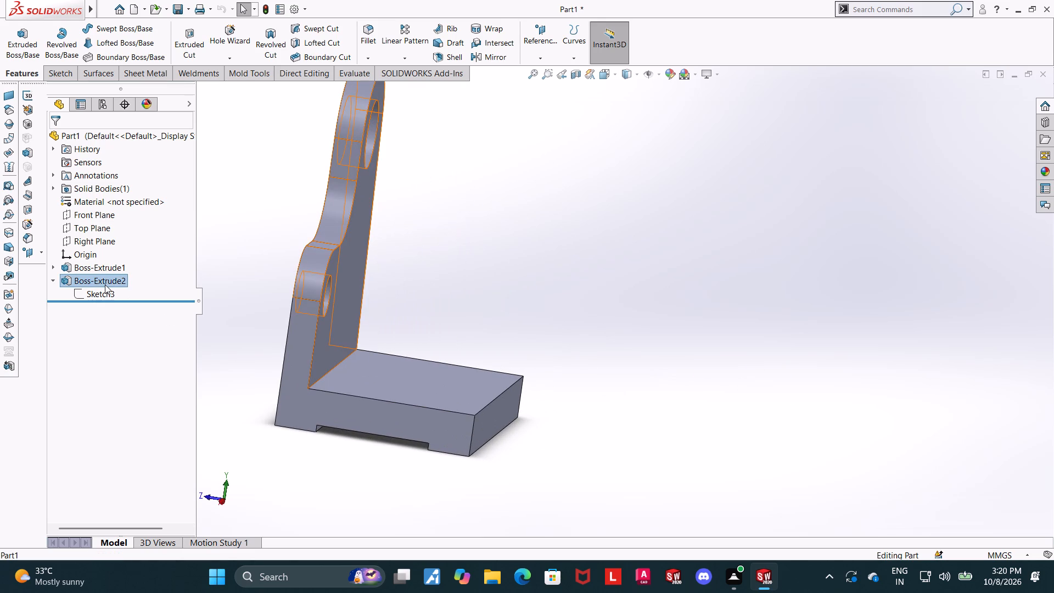
{"action": "middle_click_drag", "start_coordinate": [608, 300], "coordinate": [571, 328]}
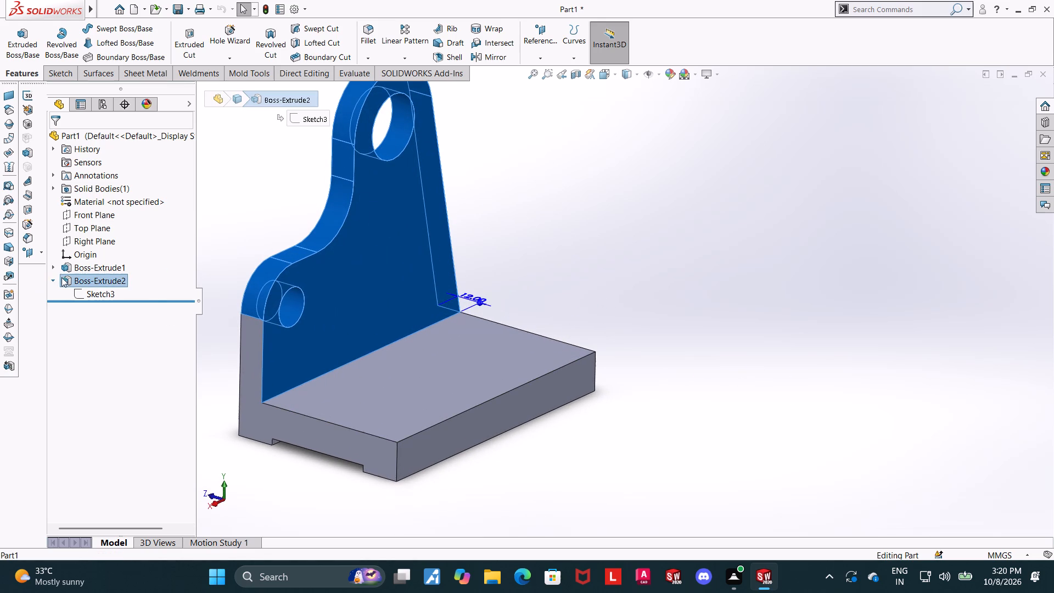
{"action": "right_click", "coordinate": [67, 277]}
{"action": "left_click", "coordinate": [79, 250]}
{"action": "middle_click_drag", "start_coordinate": [619, 262], "coordinate": [656, 279]}
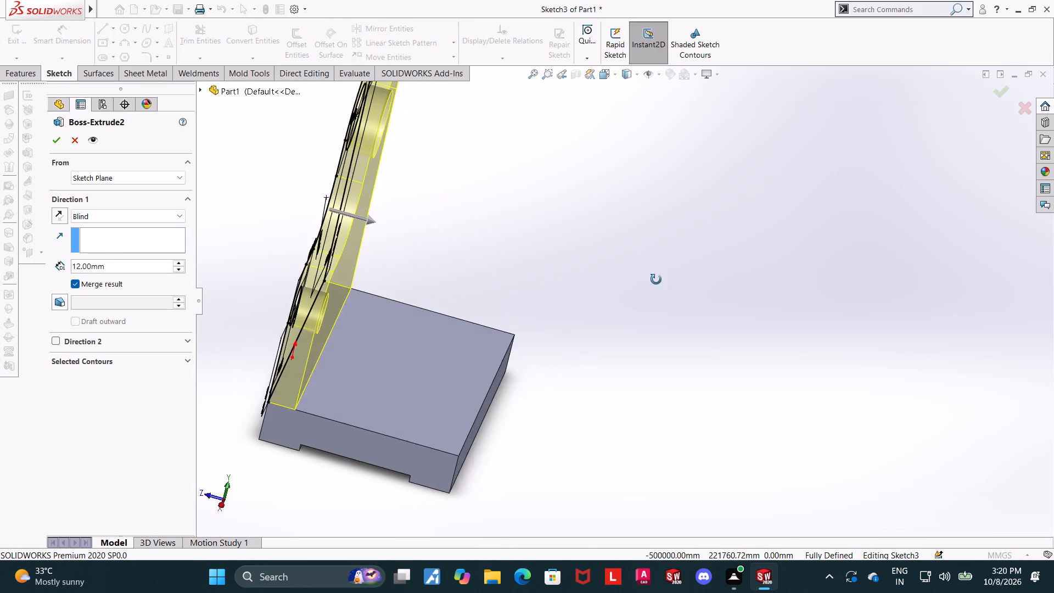
{"action": "middle_click_drag", "start_coordinate": [656, 279], "coordinate": [657, 273]}
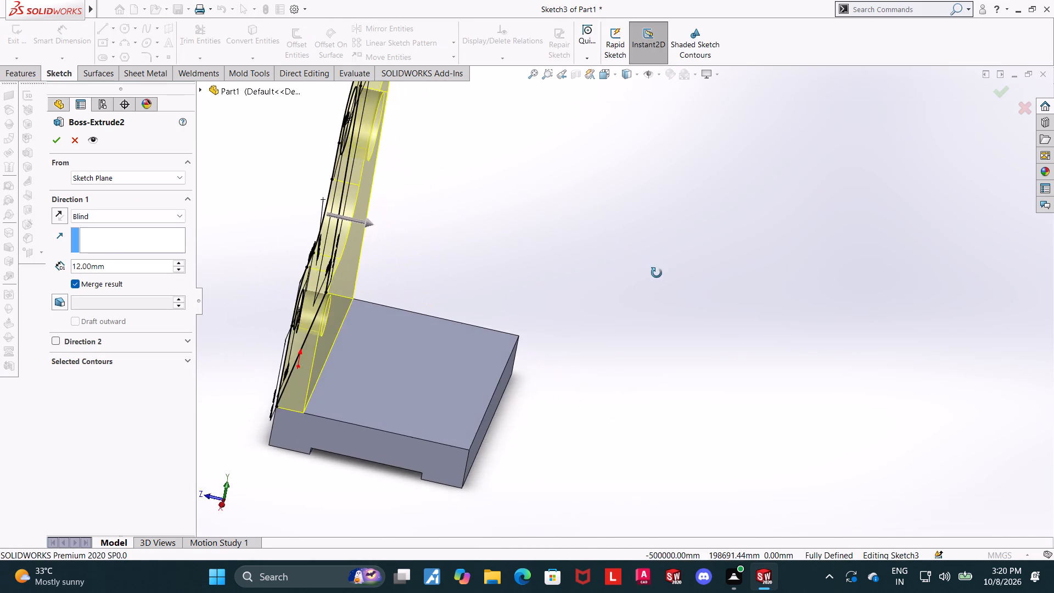
{"action": "middle_click_drag", "start_coordinate": [657, 273], "coordinate": [626, 245]}
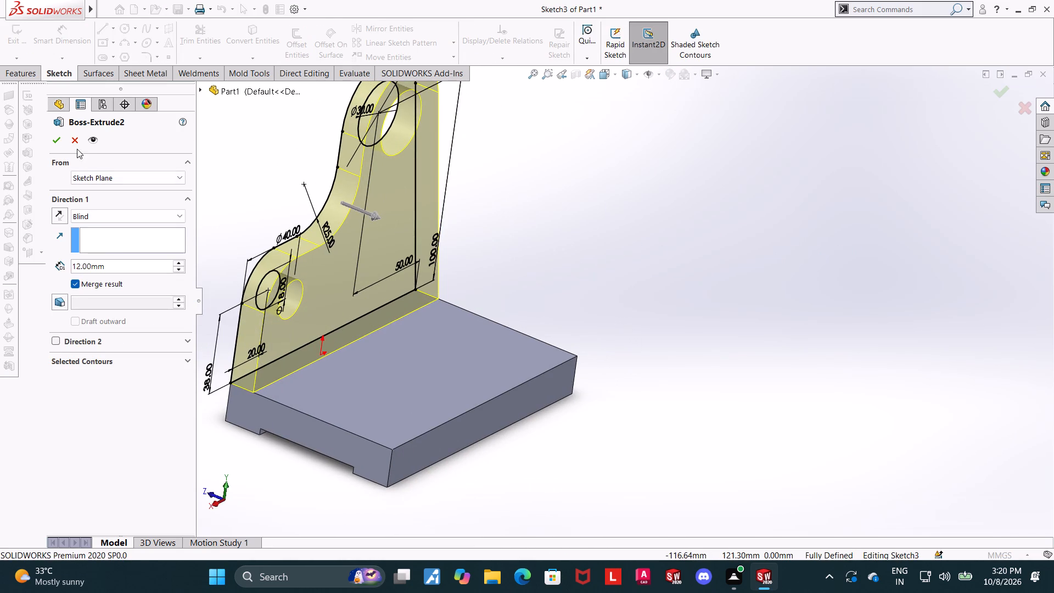
{"action": "left_click", "coordinate": [60, 147]}
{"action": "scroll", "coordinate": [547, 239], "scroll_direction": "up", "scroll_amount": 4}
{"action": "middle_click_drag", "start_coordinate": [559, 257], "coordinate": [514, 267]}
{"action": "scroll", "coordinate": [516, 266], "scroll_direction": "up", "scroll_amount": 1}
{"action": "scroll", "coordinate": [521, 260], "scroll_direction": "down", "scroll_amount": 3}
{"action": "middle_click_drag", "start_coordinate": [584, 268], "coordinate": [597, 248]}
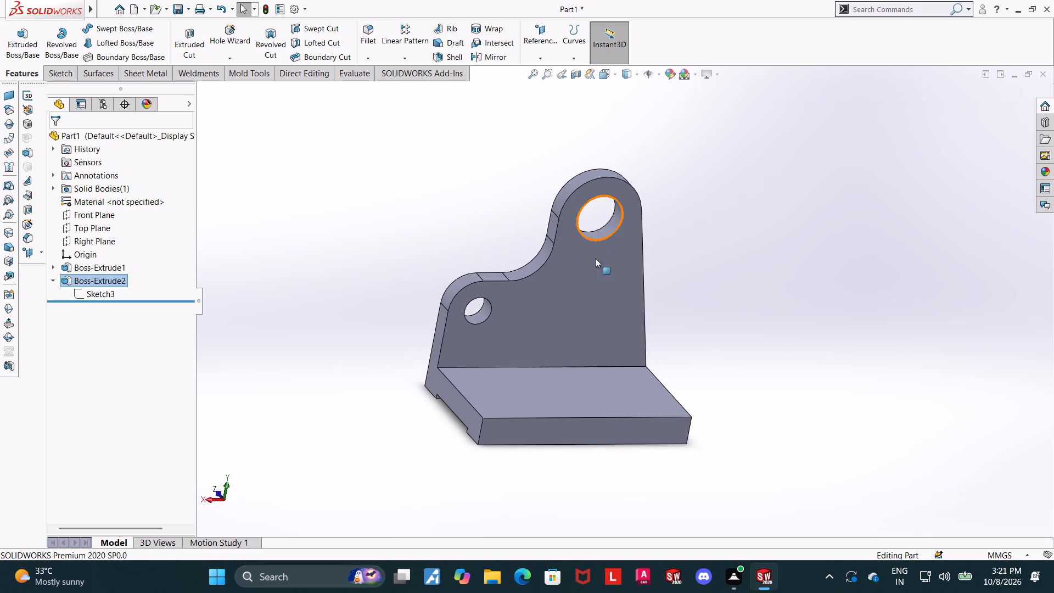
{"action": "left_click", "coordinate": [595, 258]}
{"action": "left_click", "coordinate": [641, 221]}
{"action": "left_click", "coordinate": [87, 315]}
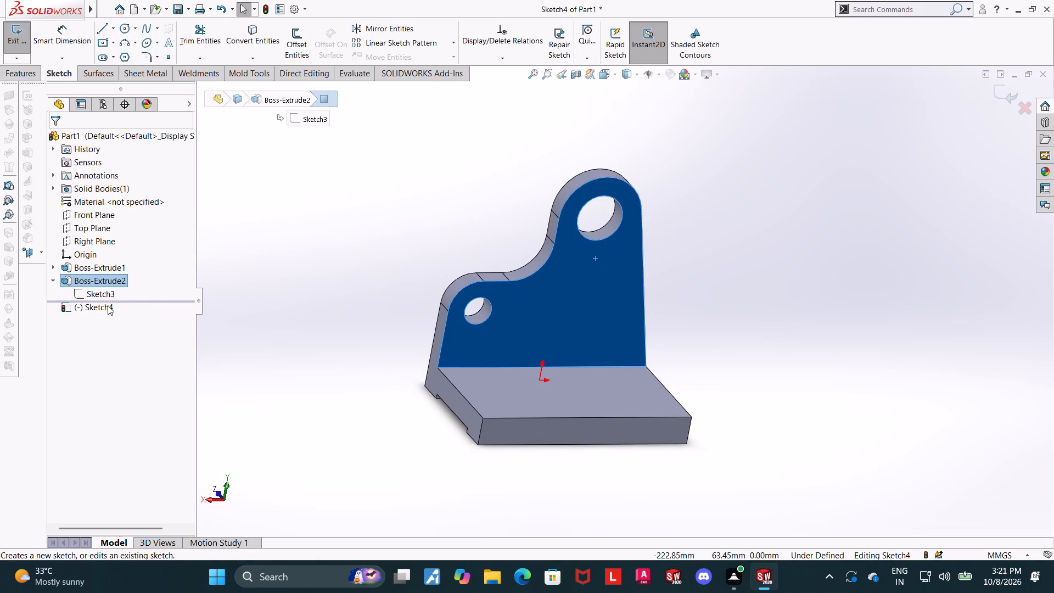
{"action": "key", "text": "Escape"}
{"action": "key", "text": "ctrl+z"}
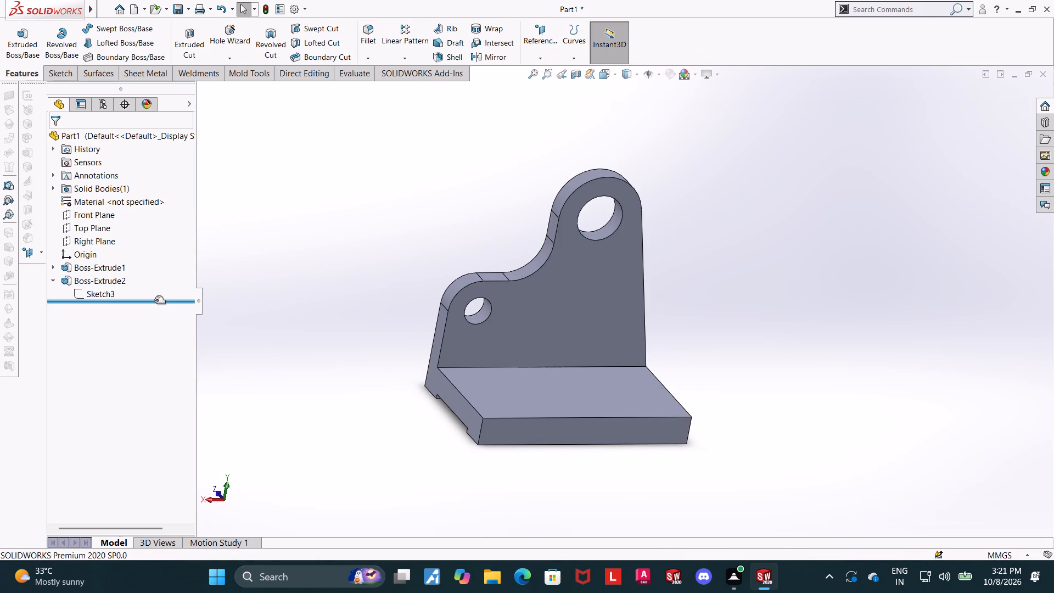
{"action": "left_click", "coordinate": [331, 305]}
Open a new sketch on the upright plate's inner face, above the base, and view it face-on.
{"action": "middle_click_drag", "start_coordinate": [331, 304], "coordinate": [439, 328]}
{"action": "scroll", "coordinate": [332, 304], "scroll_direction": "up", "scroll_amount": 1}
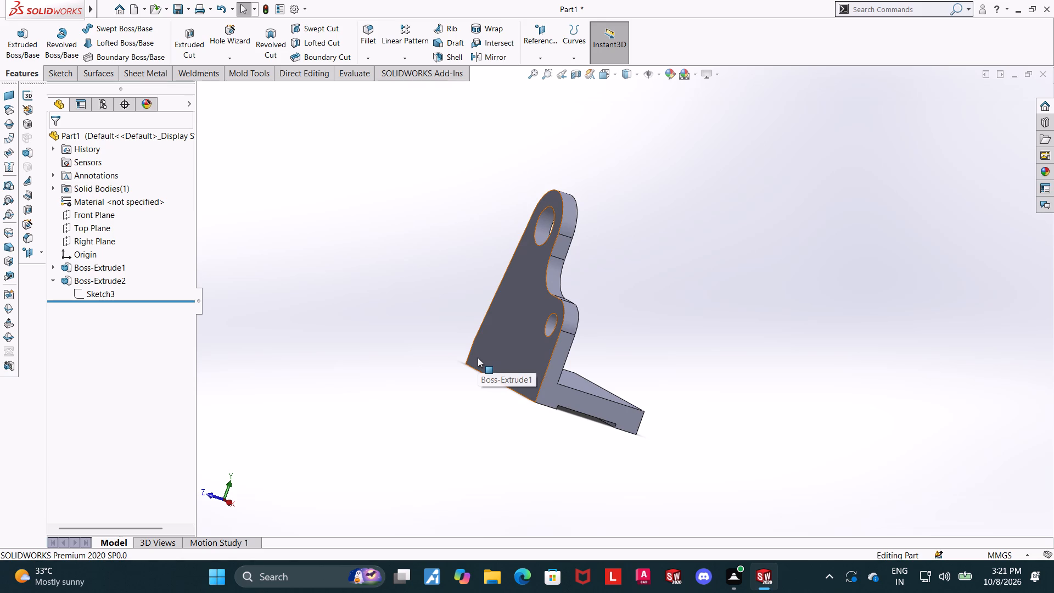
{"action": "middle_click_drag", "start_coordinate": [581, 331], "coordinate": [525, 318]}
{"action": "left_click", "coordinate": [562, 310]}
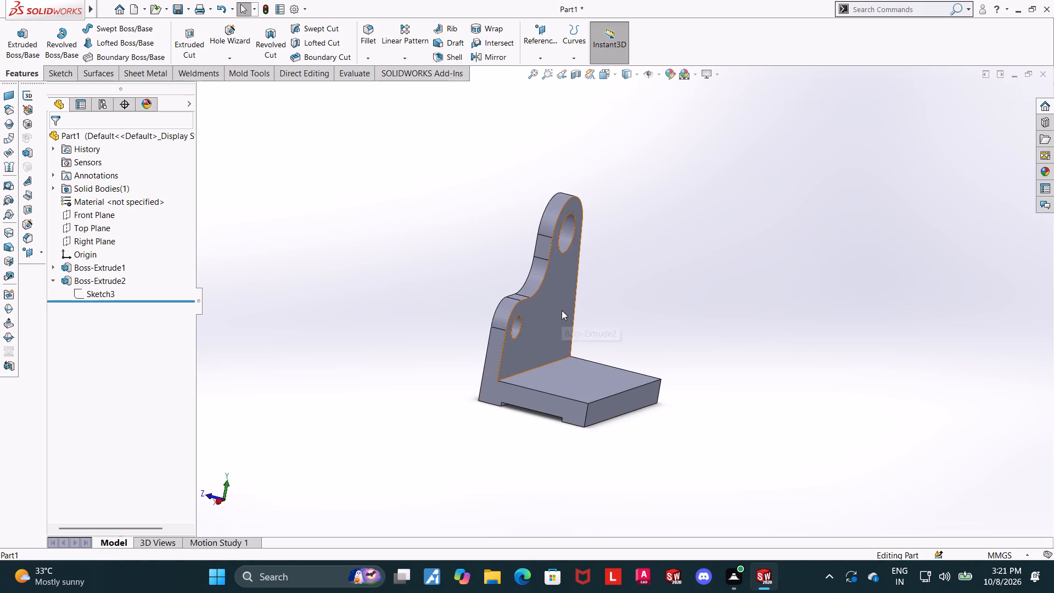
{"action": "left_click", "coordinate": [612, 277]}
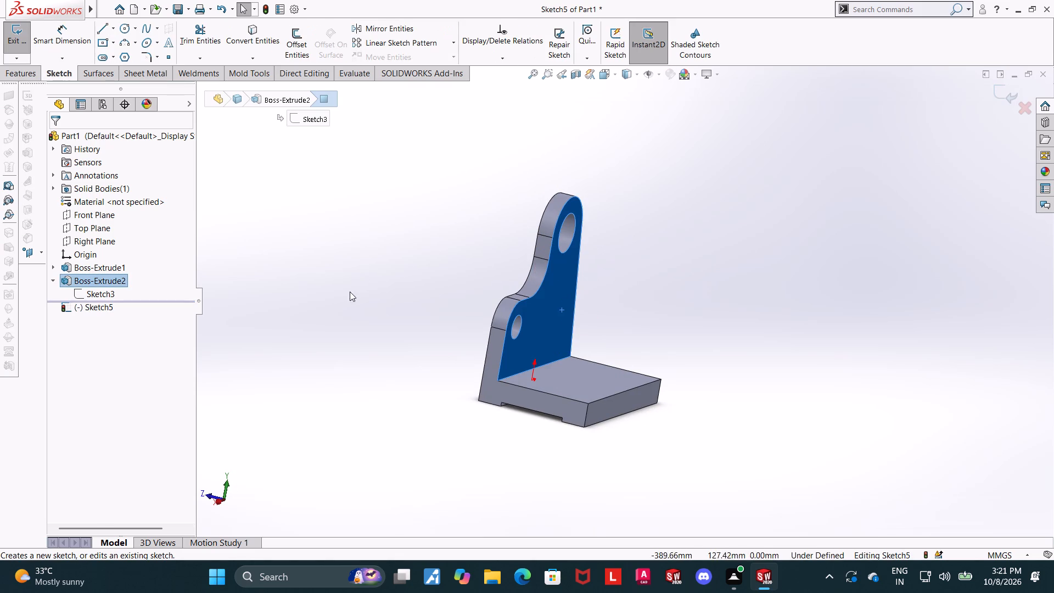
{"action": "left_click", "coordinate": [90, 304]}
{"action": "left_click", "coordinate": [115, 293]}
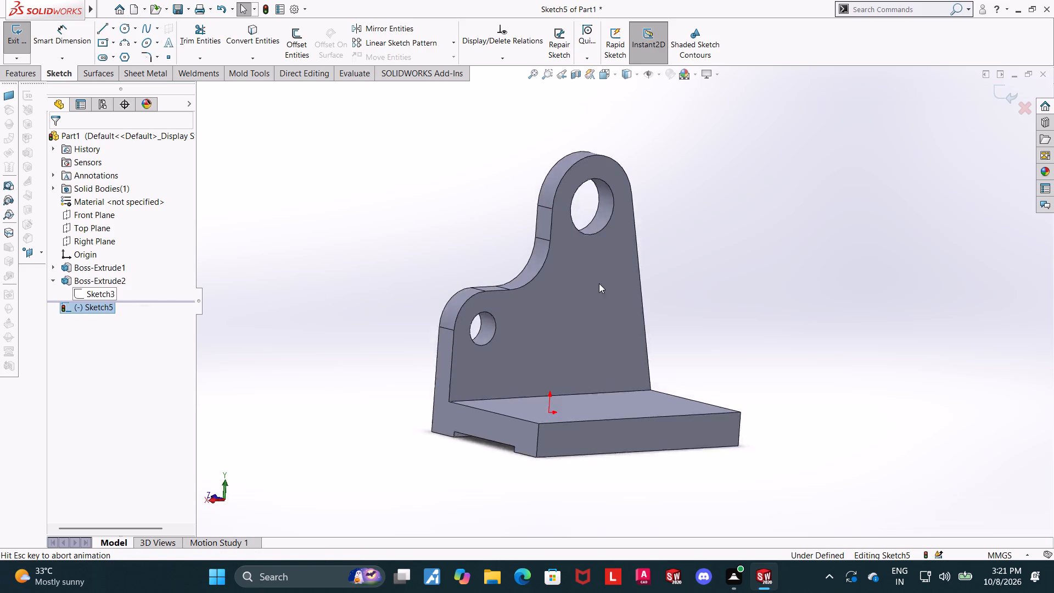
Sketch a circle centred on the large upper hole, reaching the plate's rounded top, and dimension its diameter at 55 mm.
{"action": "left_click", "coordinate": [126, 25]}
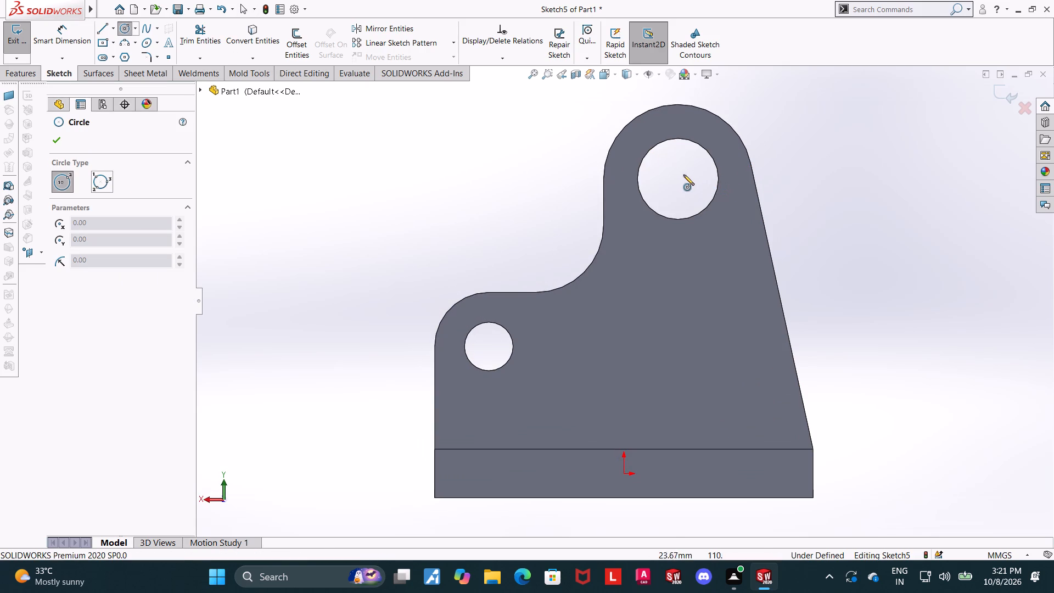
{"action": "left_click", "coordinate": [676, 177]}
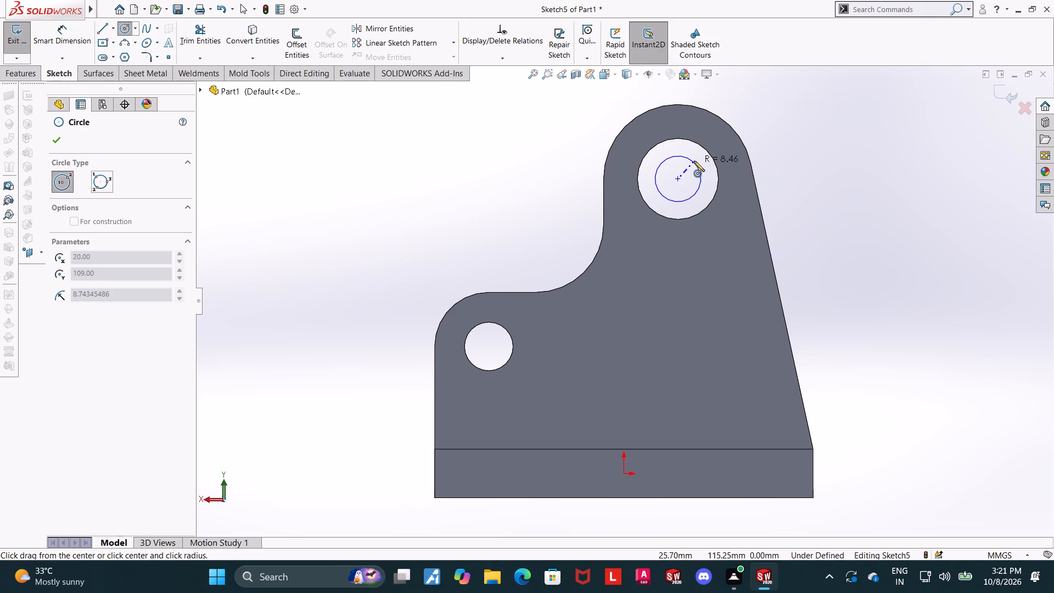
{"action": "left_click", "coordinate": [735, 131]}
{"action": "key", "text": "Escape"}
{"action": "key", "text": "Escape"}
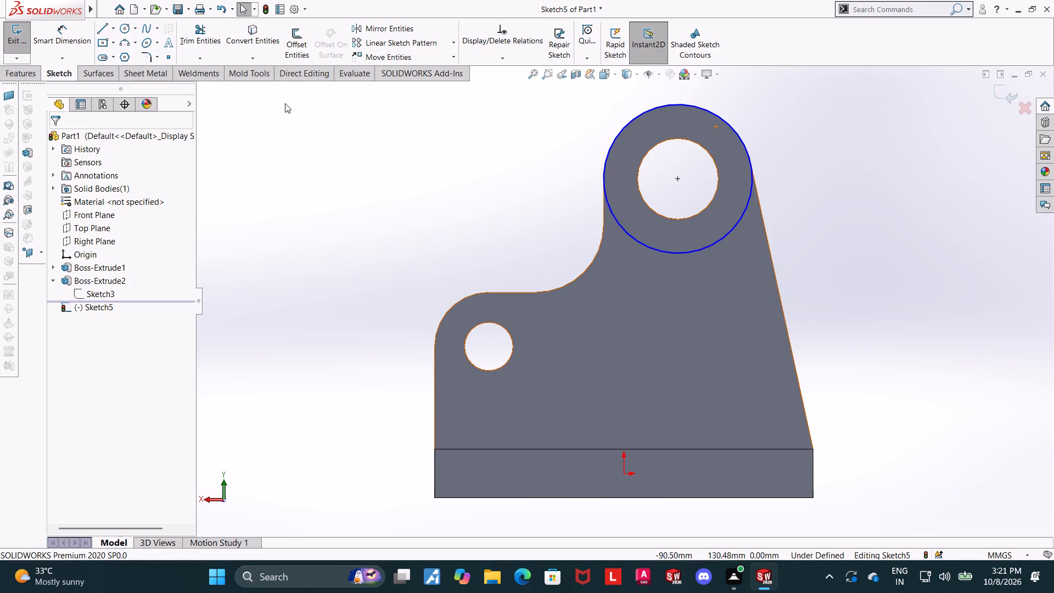
{"action": "key", "text": "Escape"}
{"action": "left_click", "coordinate": [39, 27]}
{"action": "left_click", "coordinate": [749, 206]}
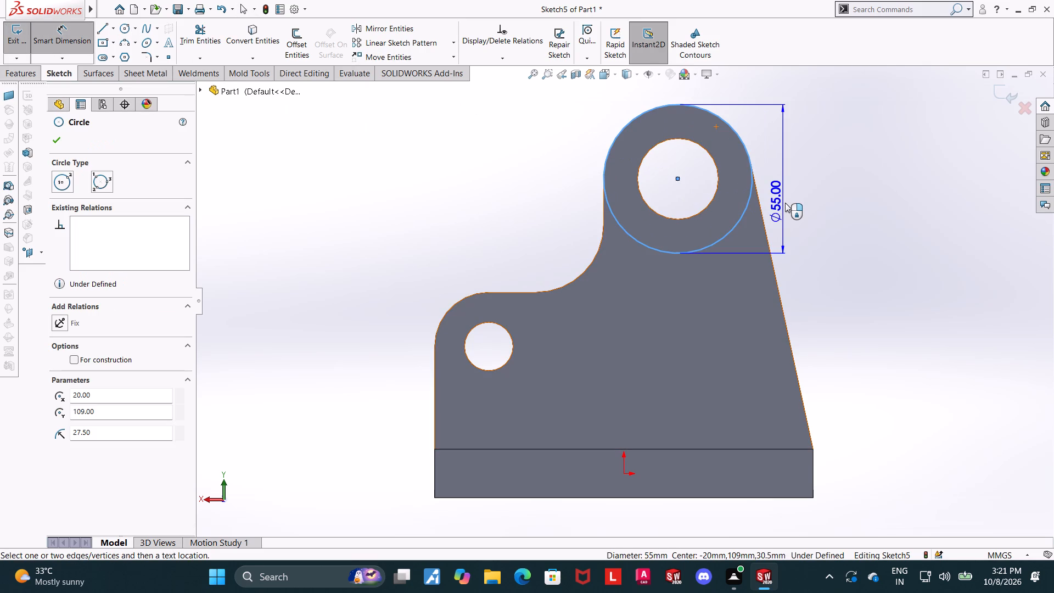
{"action": "left_click", "coordinate": [793, 197]}
{"action": "key", "text": "Escape"}
{"action": "key", "text": "Escape"}
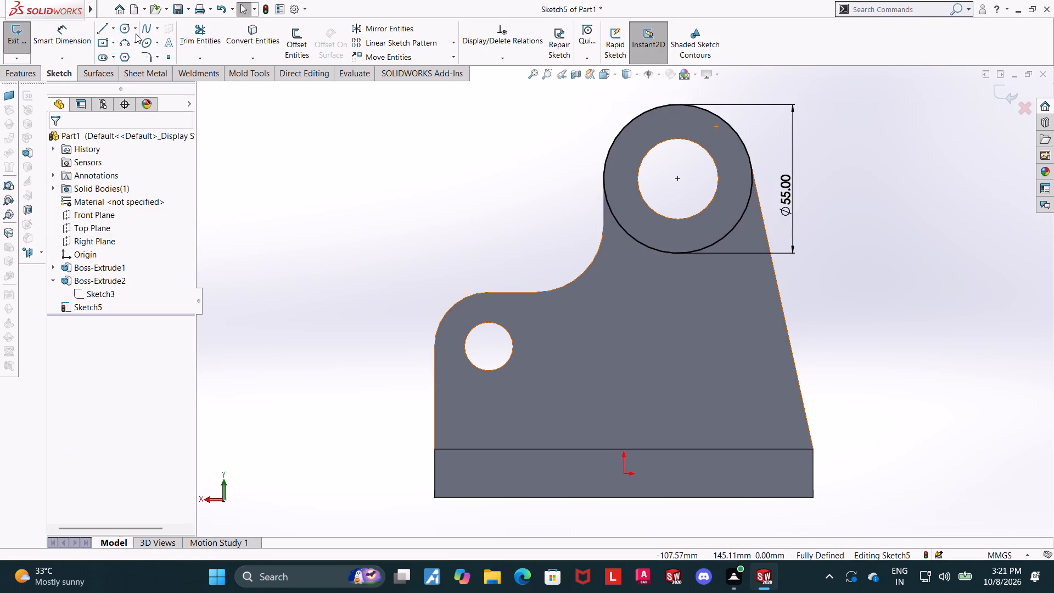
Sketch a circle centred on the small lower hole and set its diameter to 40 mm.
{"action": "left_click", "coordinate": [126, 29]}
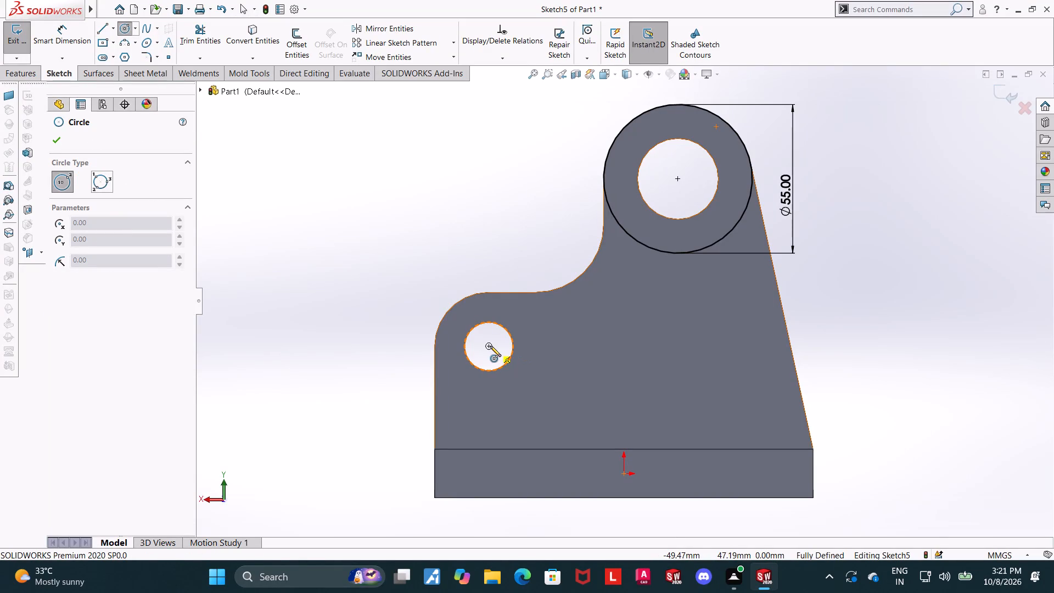
{"action": "left_click", "coordinate": [487, 346]}
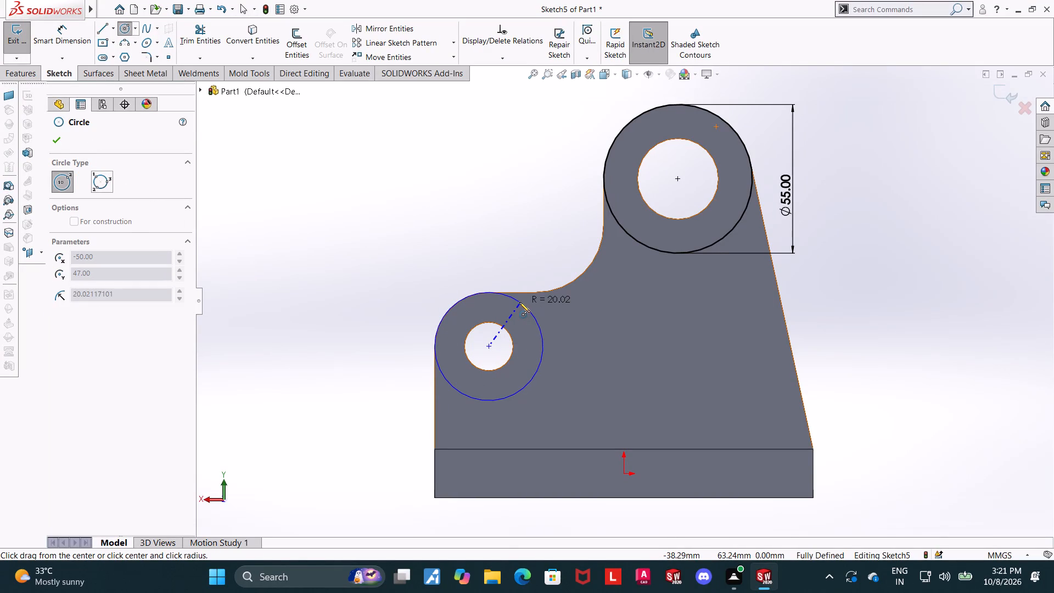
{"action": "left_click", "coordinate": [519, 302]}
{"action": "key", "text": "Escape"}
{"action": "left_click", "coordinate": [83, 35]}
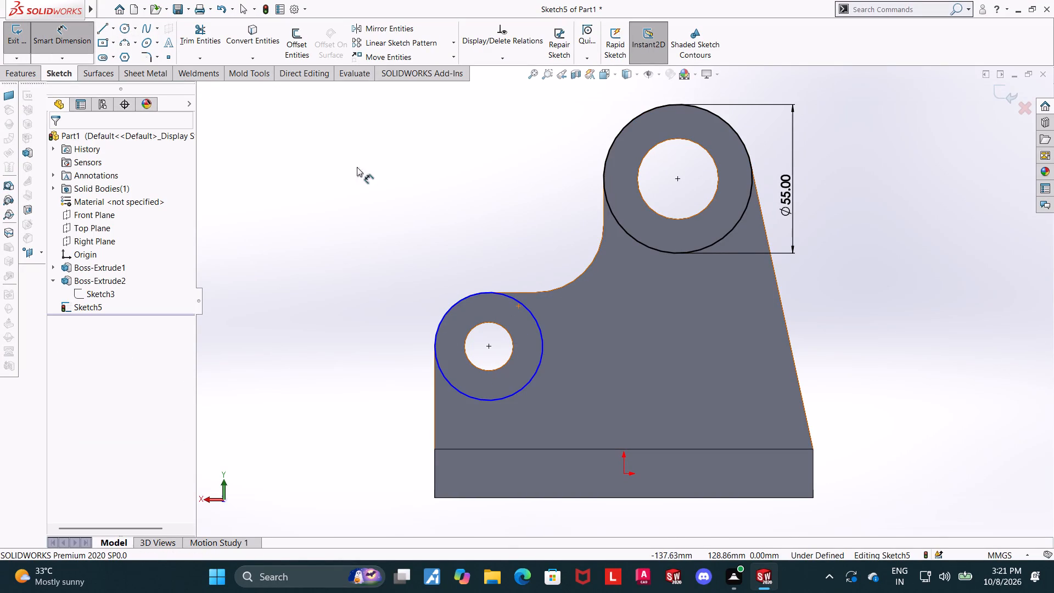
{"action": "left_click", "coordinate": [539, 366]}
{"action": "left_click", "coordinate": [595, 382]}
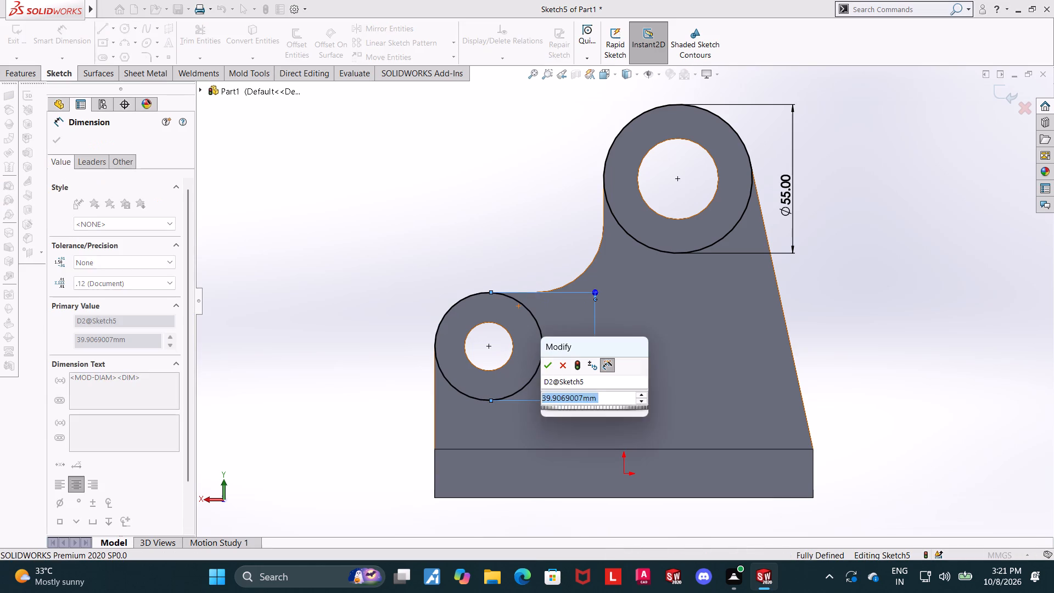
{"action": "type", "text": "40"}
{"action": "key", "text": "Return"}
{"action": "key", "text": "Escape"}
{"action": "key", "text": "Escape"}
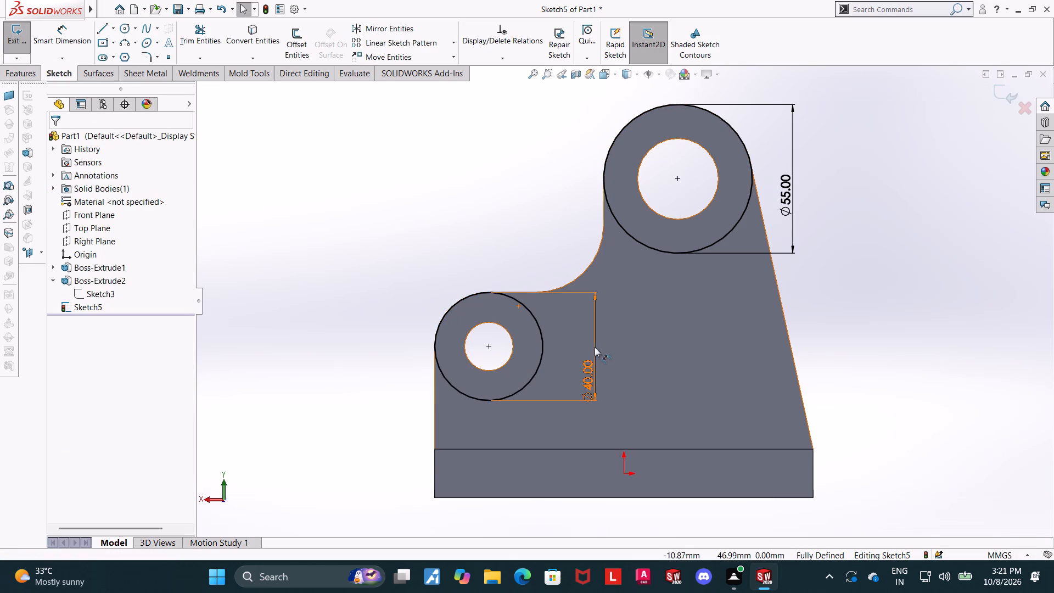
Convert the edges of the small and large holes into the boss sketch and finish the sketch.
{"action": "left_click", "coordinate": [244, 32]}
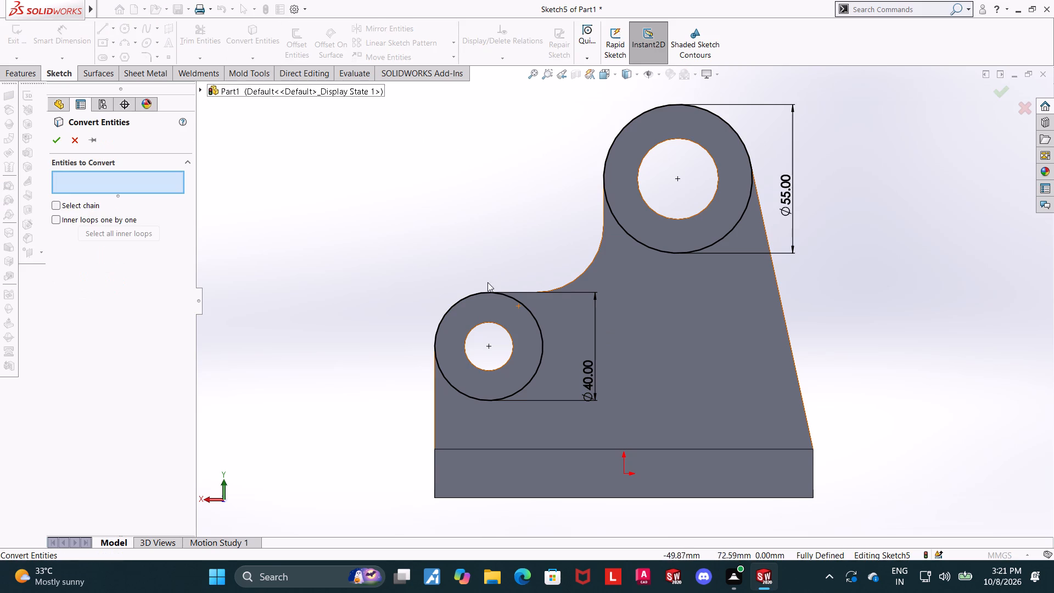
{"action": "left_click", "coordinate": [492, 322]}
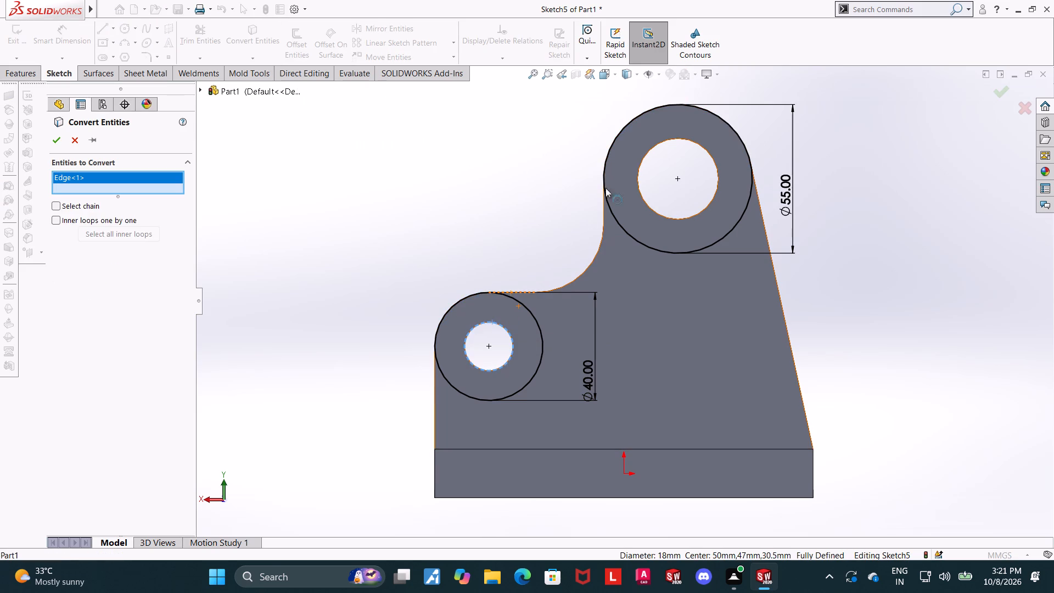
{"action": "left_click", "coordinate": [678, 138]}
{"action": "left_click", "coordinate": [52, 135]}
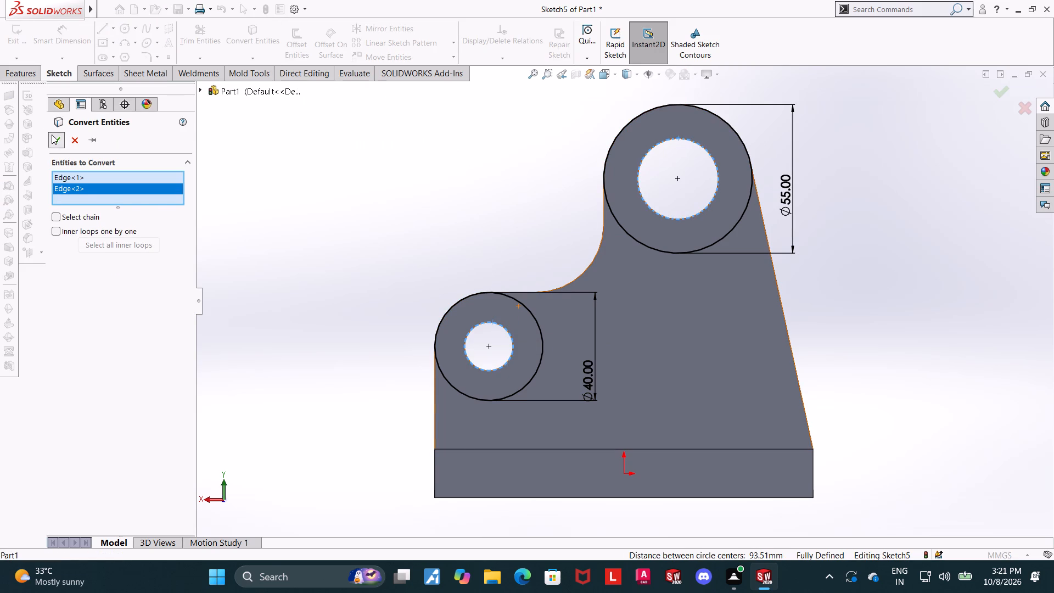
{"action": "scroll", "coordinate": [462, 279], "scroll_direction": "up", "scroll_amount": 2}
{"action": "middle_click_drag", "start_coordinate": [508, 267], "coordinate": [532, 286]}
{"action": "scroll", "coordinate": [858, 197], "scroll_direction": "down", "scroll_amount": 1}
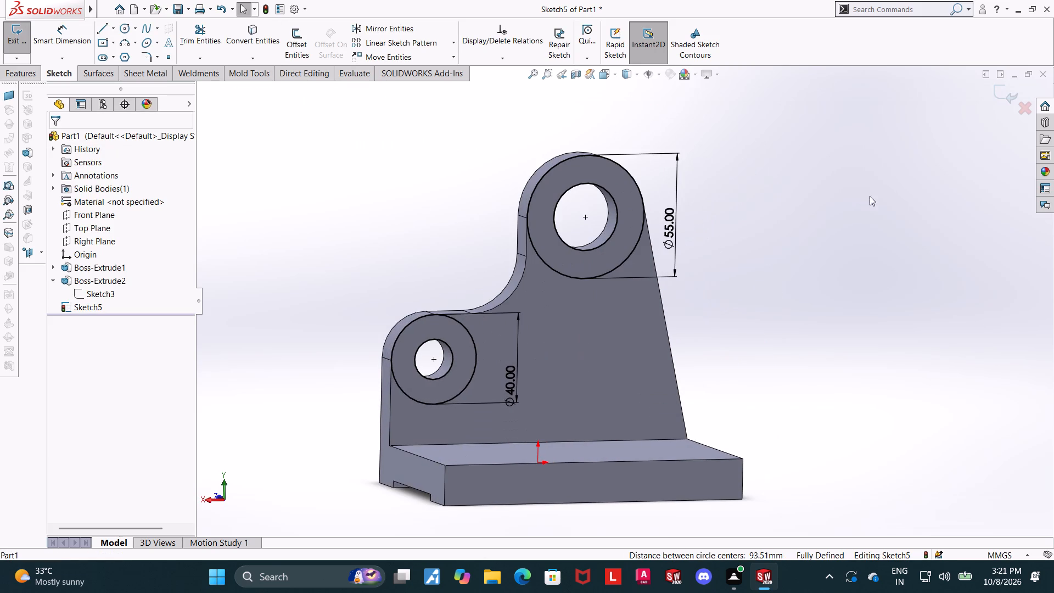
{"action": "left_click", "coordinate": [1001, 93]}
{"action": "middle_click_drag", "start_coordinate": [770, 203], "coordinate": [794, 237]}
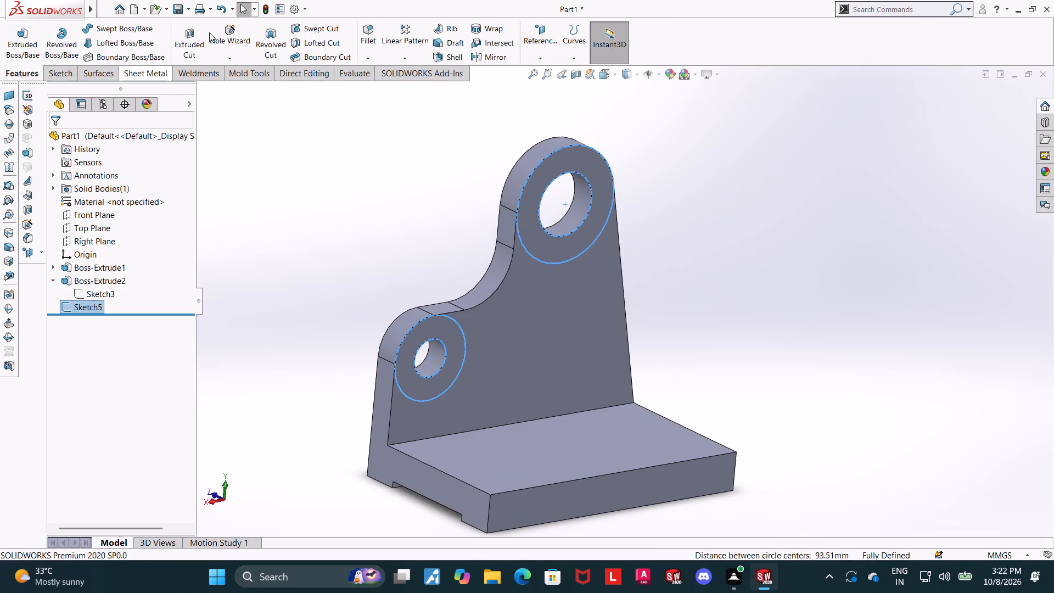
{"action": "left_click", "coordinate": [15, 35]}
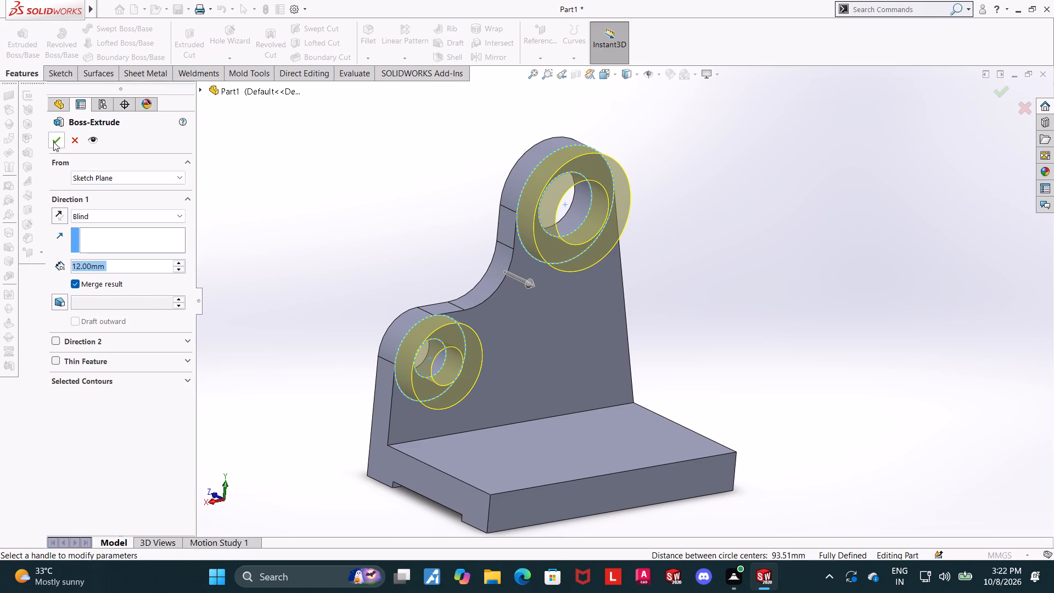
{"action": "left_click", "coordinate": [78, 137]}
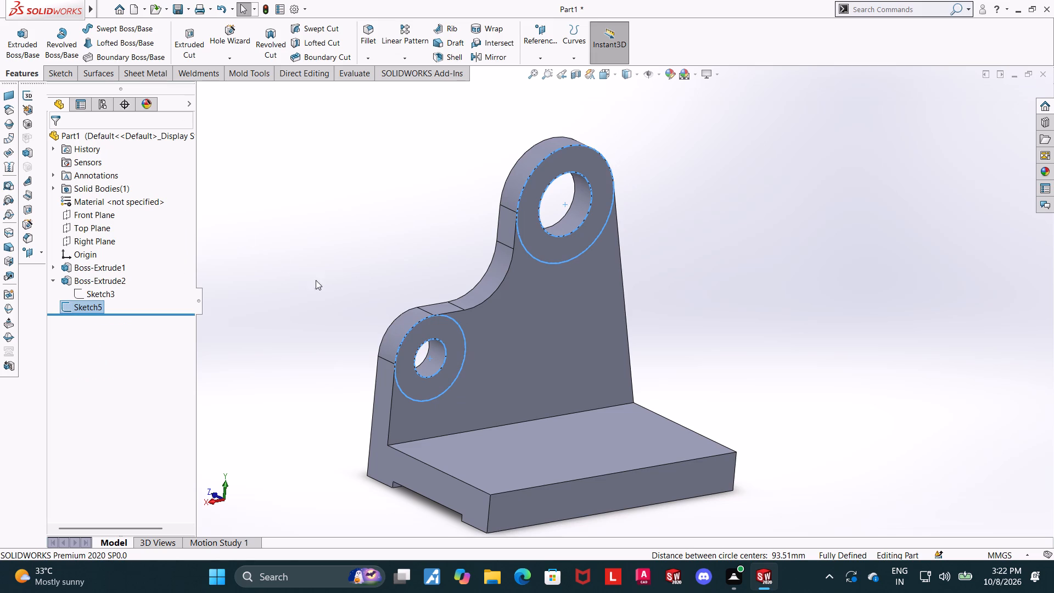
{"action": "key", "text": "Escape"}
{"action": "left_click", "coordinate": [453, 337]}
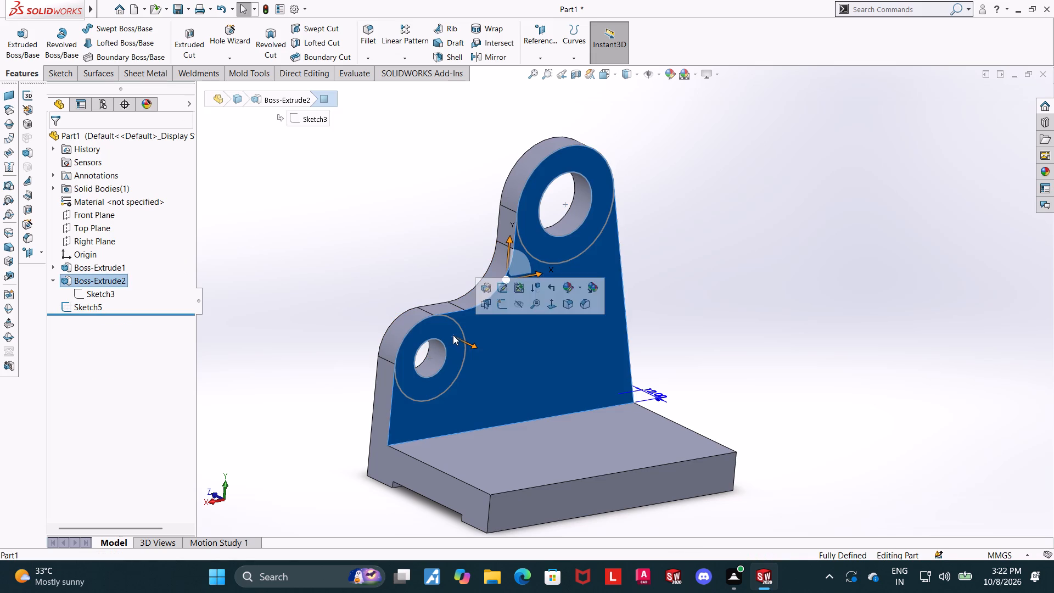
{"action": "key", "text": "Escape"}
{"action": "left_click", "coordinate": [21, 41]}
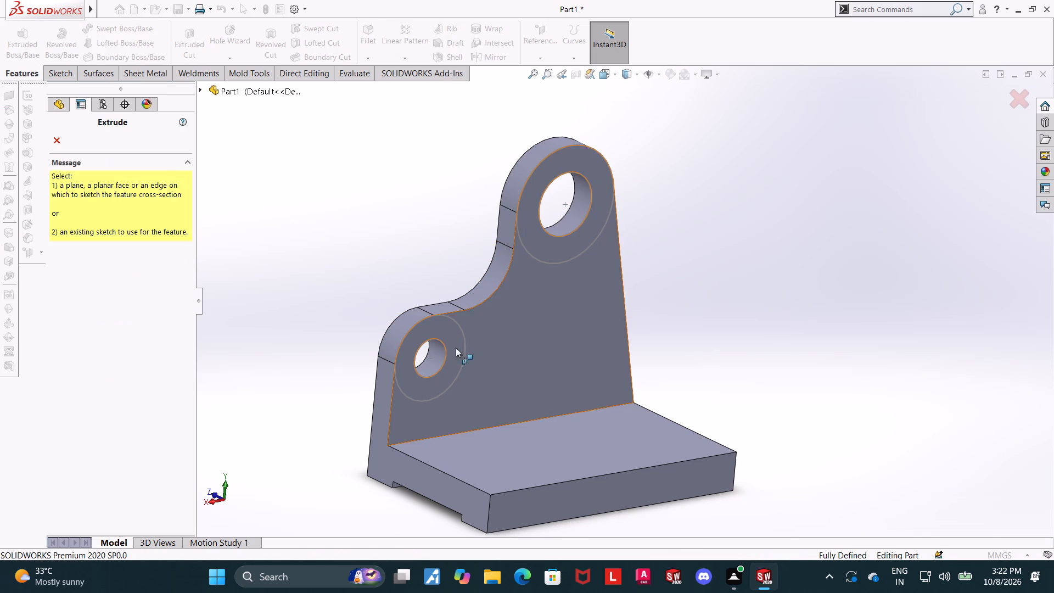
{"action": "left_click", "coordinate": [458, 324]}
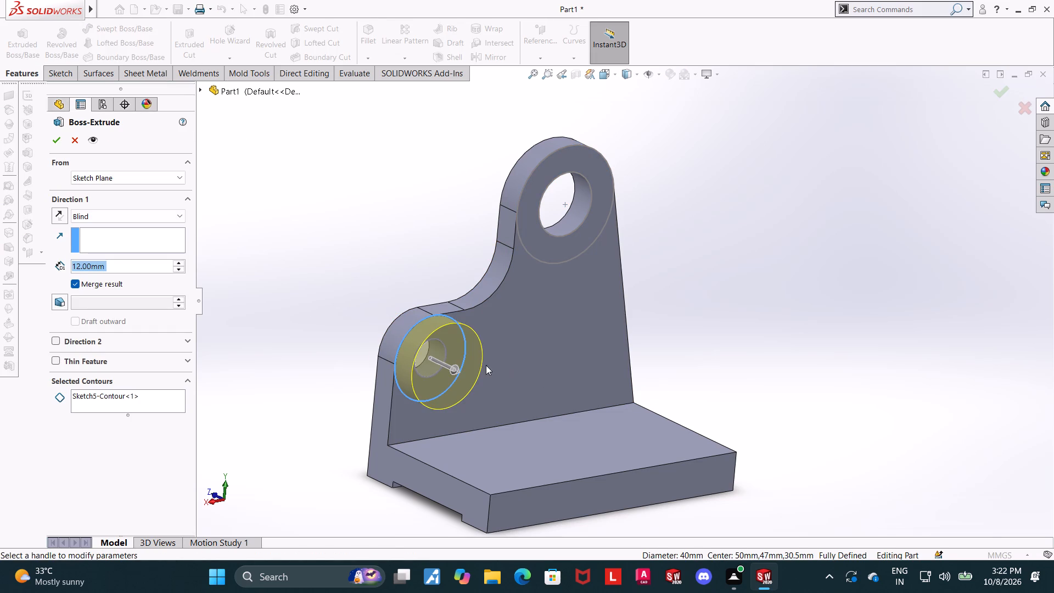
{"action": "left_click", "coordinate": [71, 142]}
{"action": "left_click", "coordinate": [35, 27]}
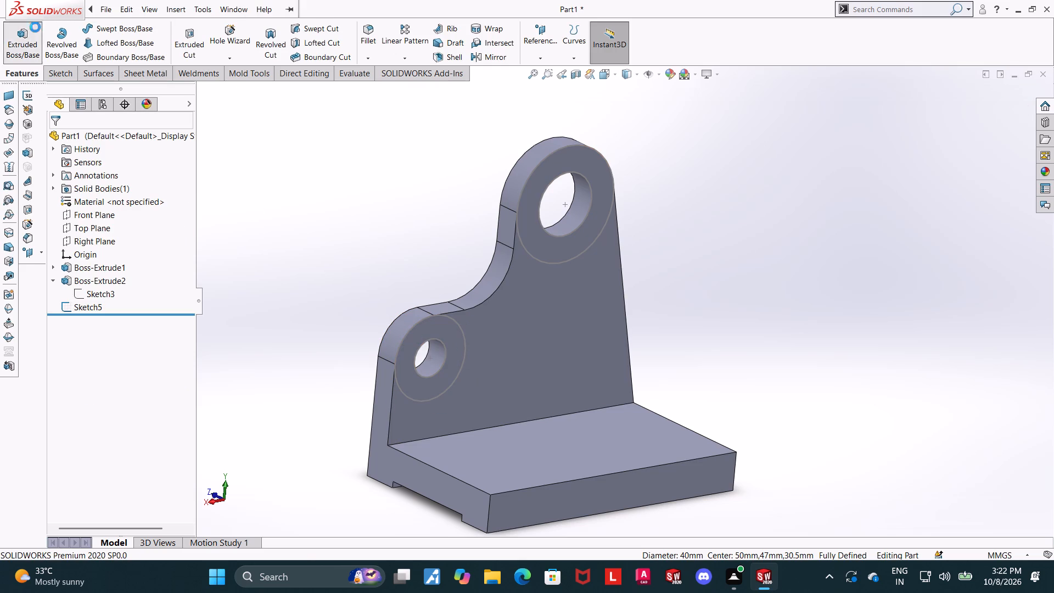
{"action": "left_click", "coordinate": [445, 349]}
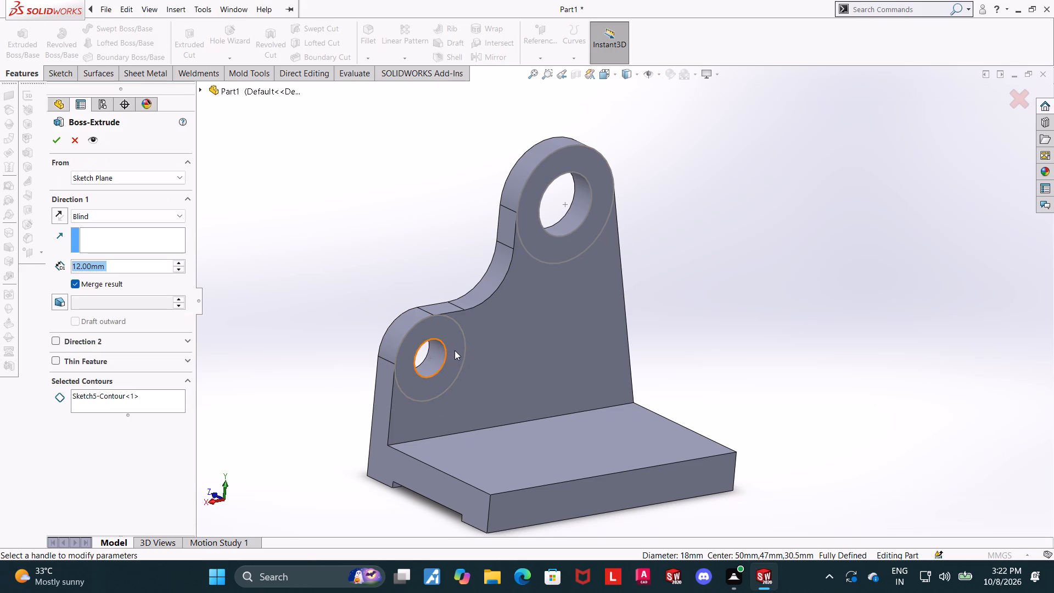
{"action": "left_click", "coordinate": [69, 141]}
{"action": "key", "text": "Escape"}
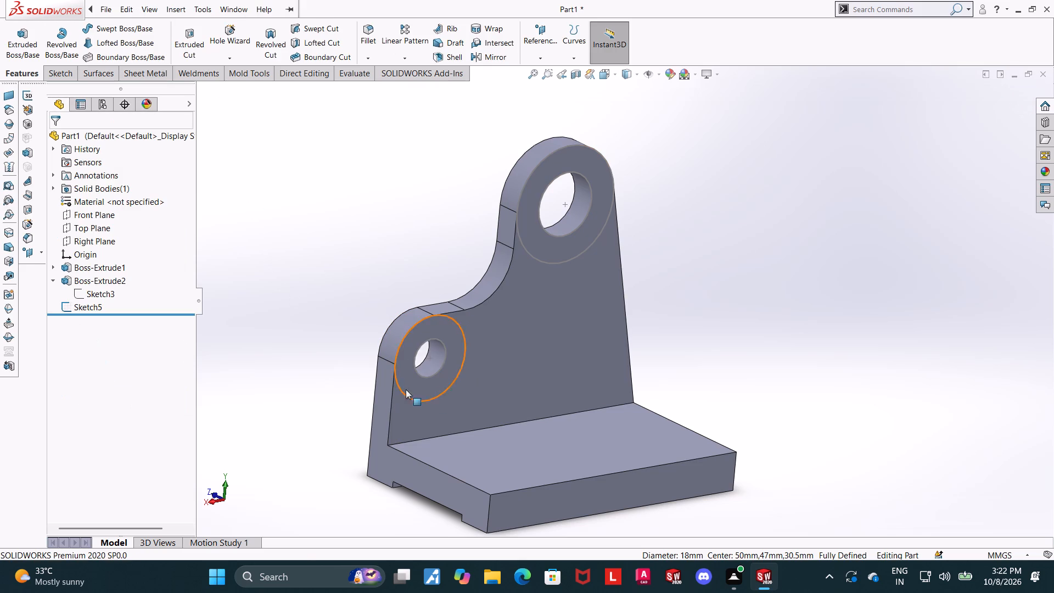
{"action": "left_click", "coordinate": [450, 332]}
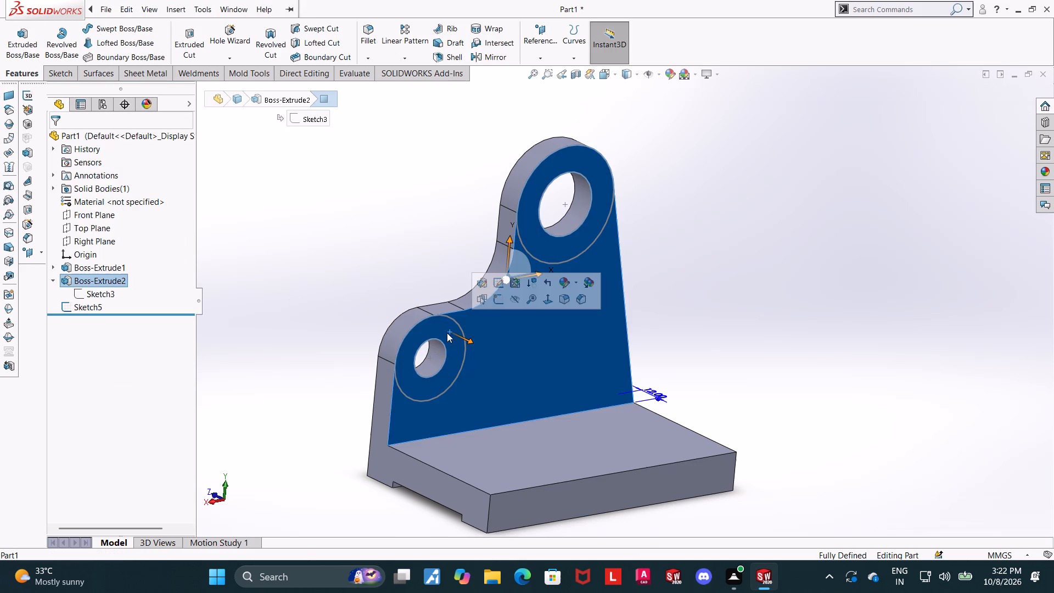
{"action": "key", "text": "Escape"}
Extrude only the ring between the 40 mm circle and the small lower hole as a 12 mm blind boss, merged with the plate.
{"action": "left_click", "coordinate": [86, 304]}
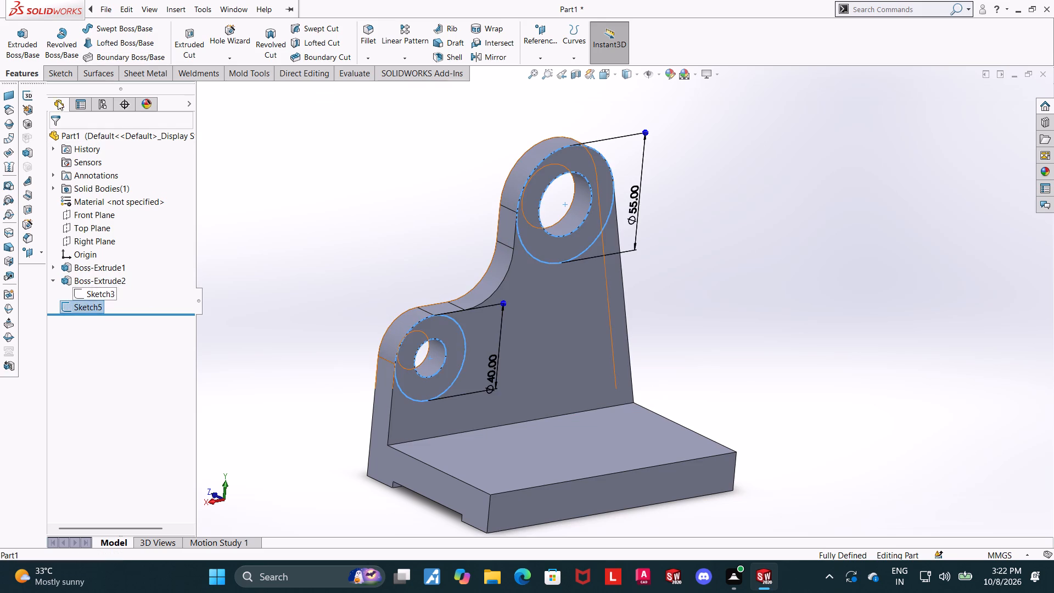
{"action": "left_click", "coordinate": [15, 44]}
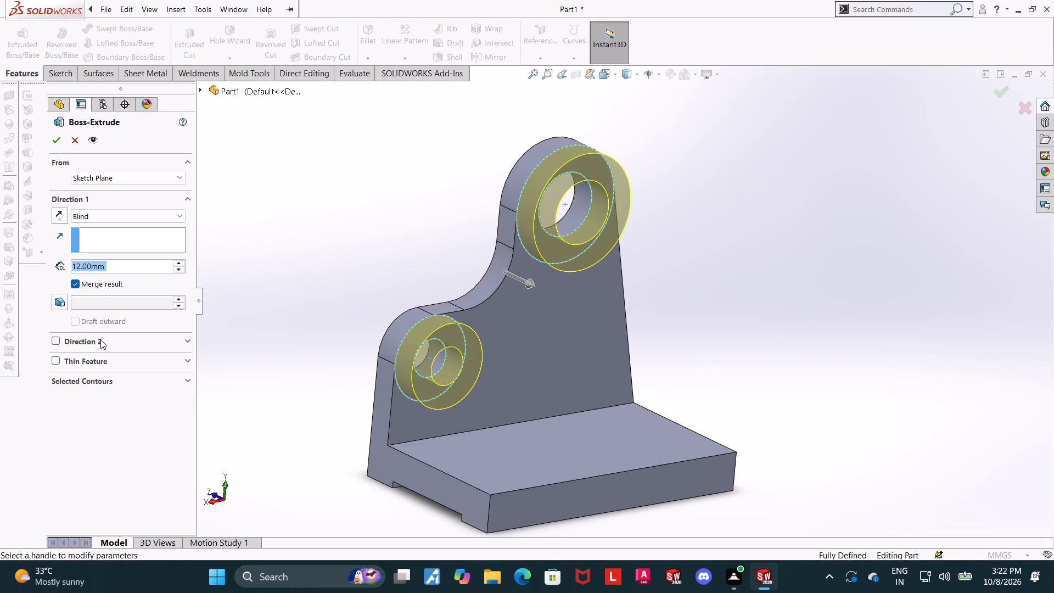
{"action": "left_click", "coordinate": [108, 379]}
{"action": "right_click", "coordinate": [106, 397]}
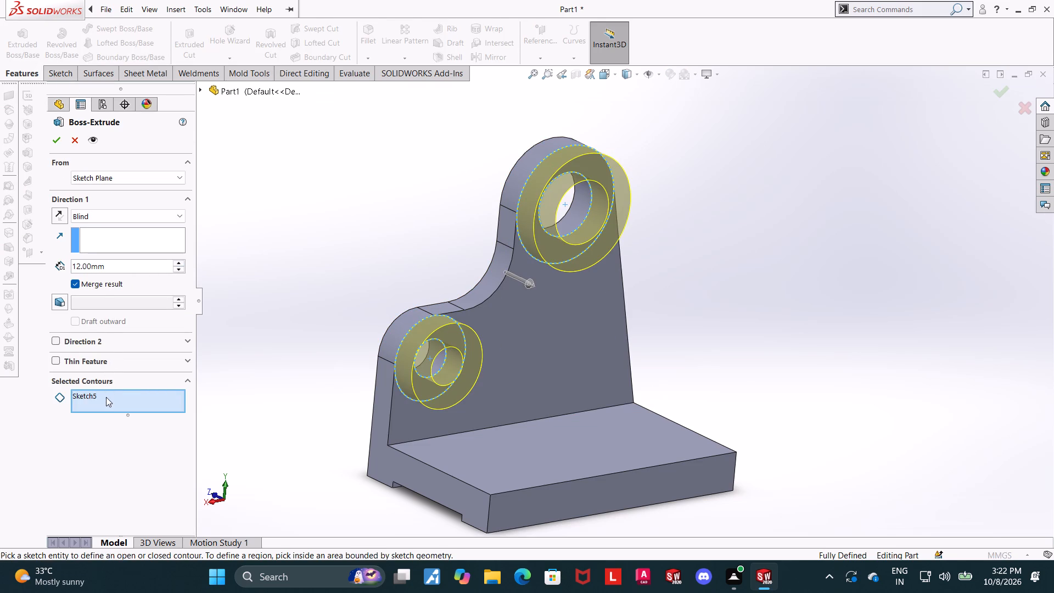
{"action": "left_click", "coordinate": [127, 417]}
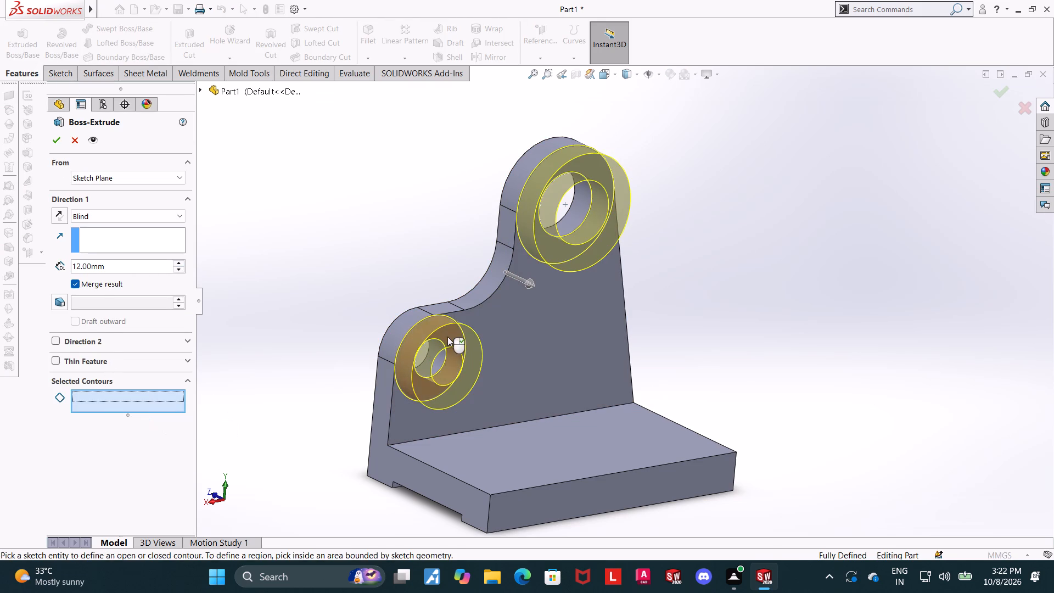
{"action": "left_click", "coordinate": [447, 337]}
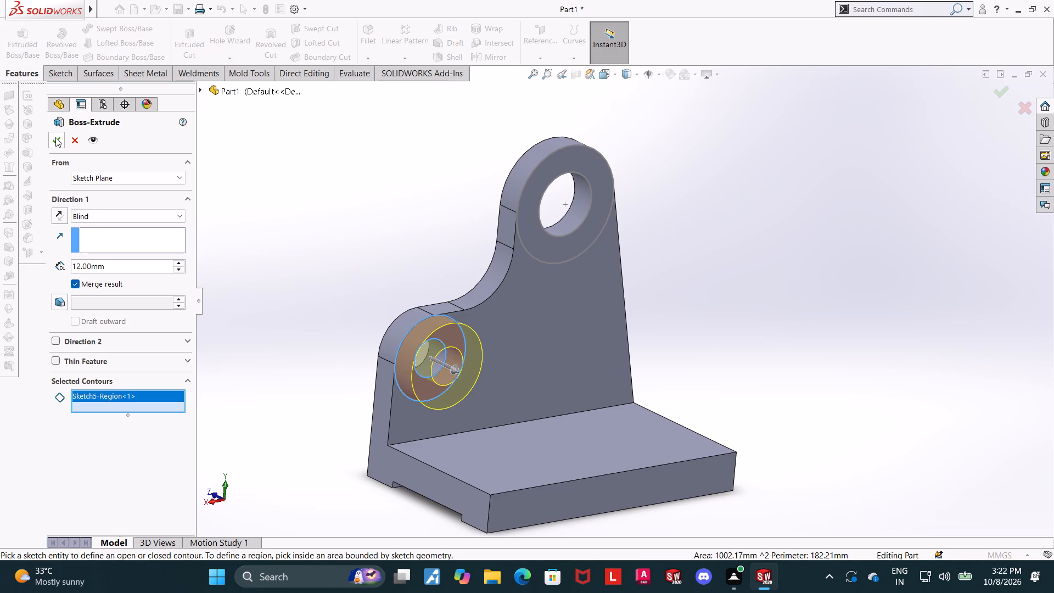
{"action": "left_click", "coordinate": [55, 137]}
{"action": "left_click", "coordinate": [419, 204]}
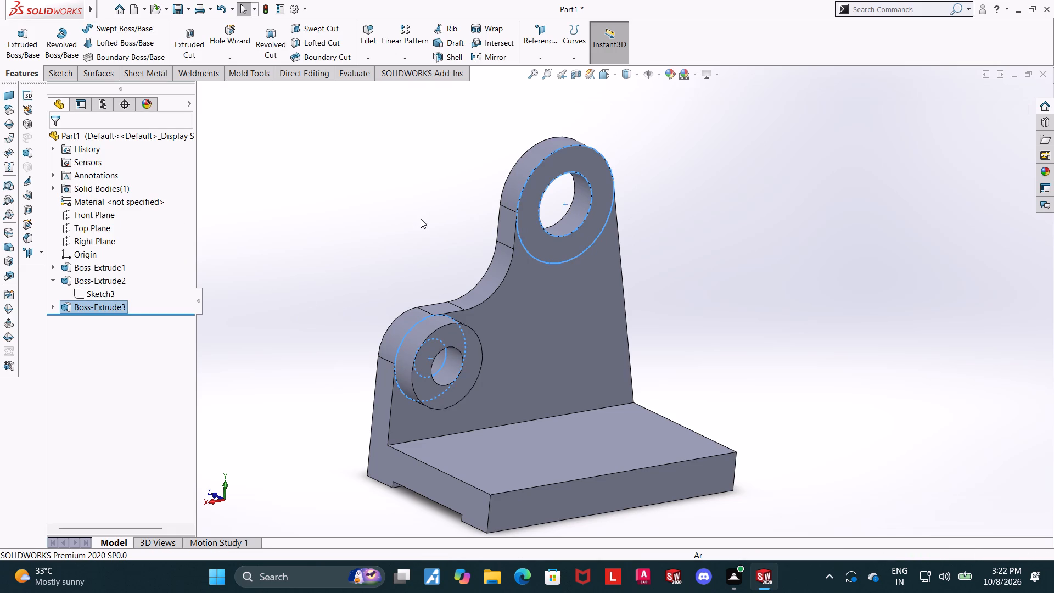
{"action": "left_click", "coordinate": [421, 221]}
{"action": "middle_click_drag", "start_coordinate": [420, 221], "coordinate": [431, 236]}
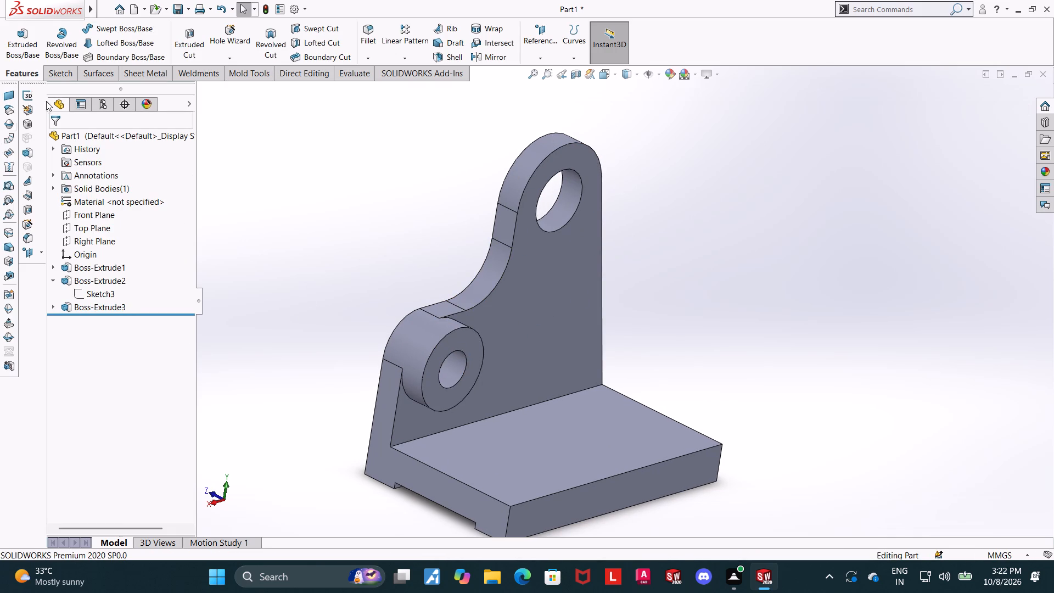
Show the sketch holding the 55 and 40 mm boss circles, which the small boss's extrusion uses.
{"action": "left_click", "coordinate": [19, 35]}
{"action": "scroll", "coordinate": [649, 142], "scroll_direction": "up", "scroll_amount": 1}
{"action": "middle_click_drag", "start_coordinate": [649, 142], "coordinate": [636, 139]}
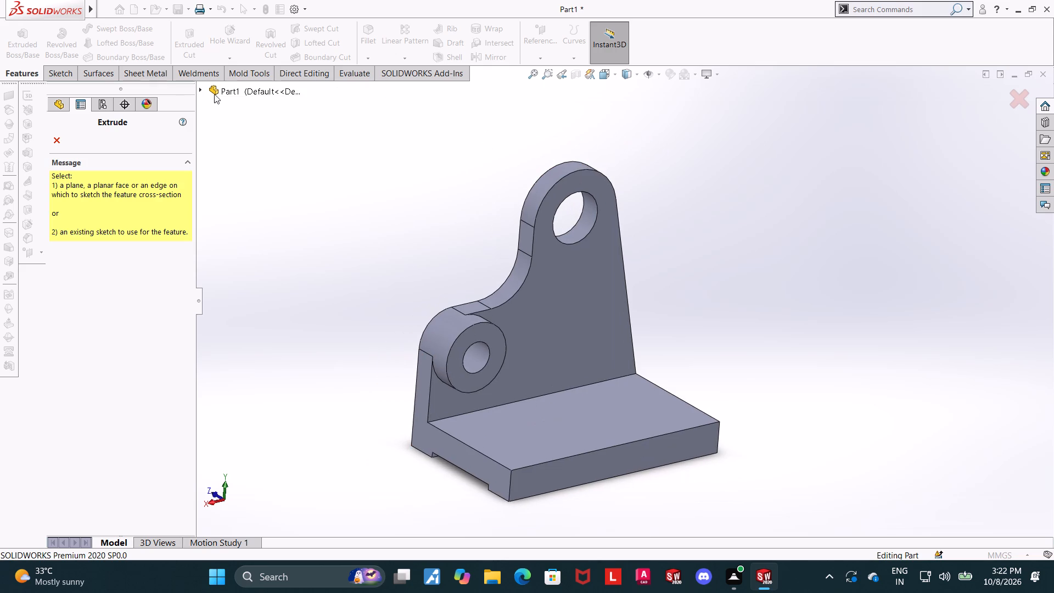
{"action": "left_click", "coordinate": [199, 89]}
{"action": "left_click", "coordinate": [218, 246]}
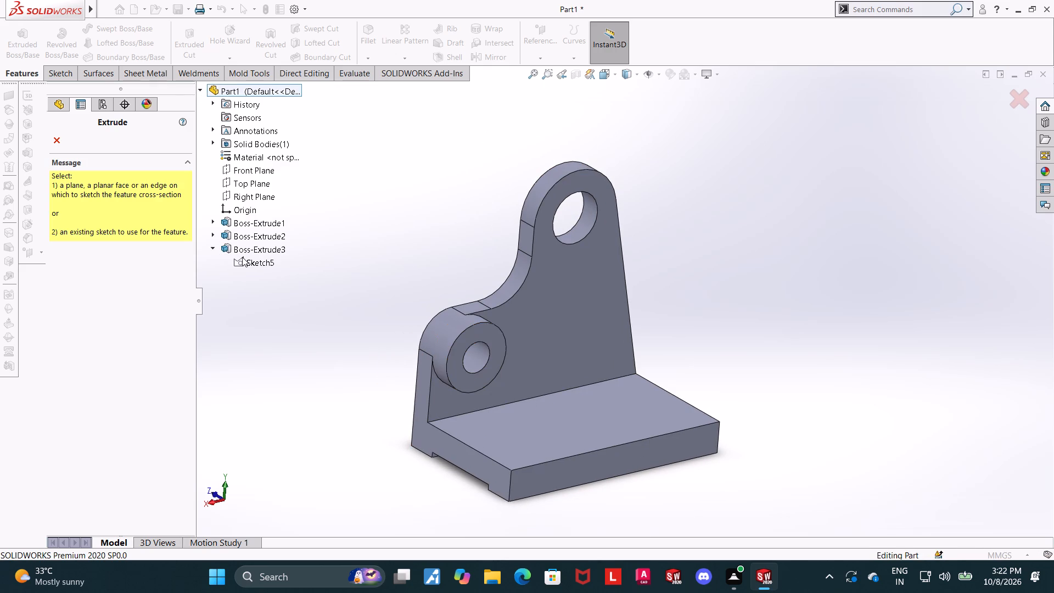
{"action": "right_click", "coordinate": [242, 257]}
{"action": "left_click", "coordinate": [264, 278]}
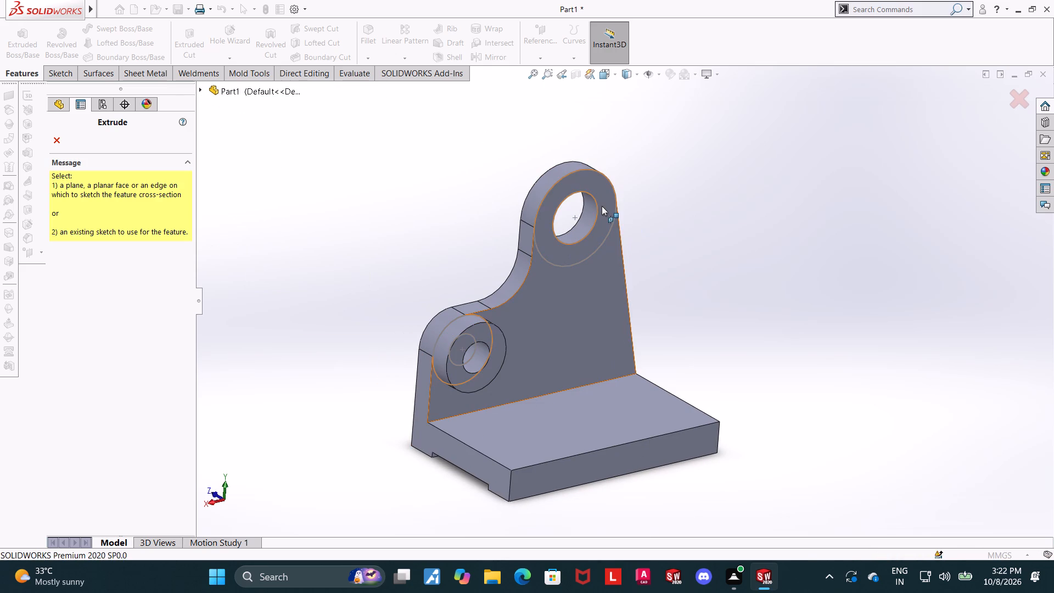
{"action": "left_click", "coordinate": [608, 206]}
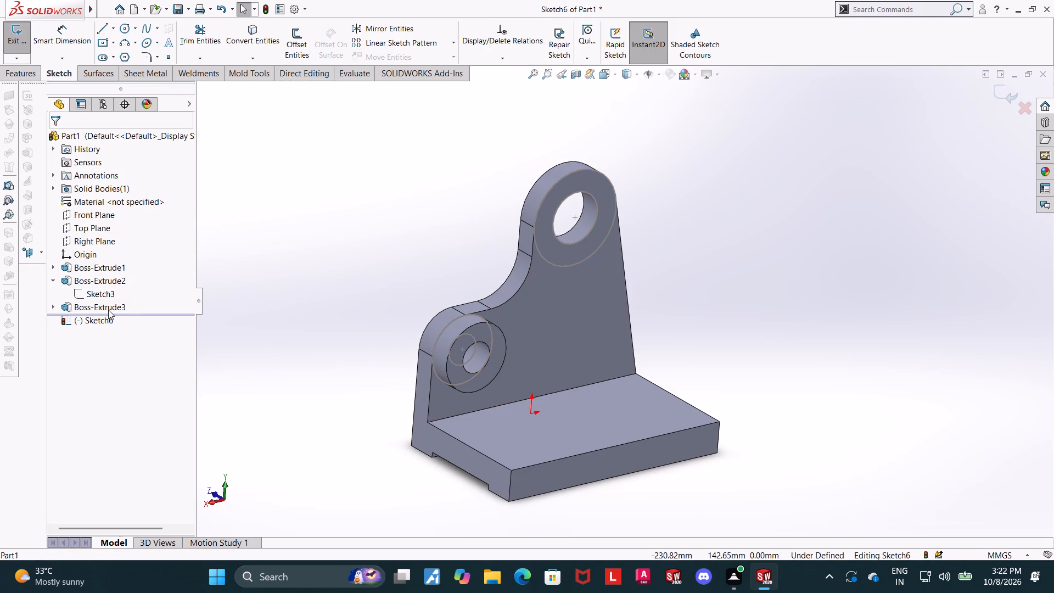
{"action": "left_click", "coordinate": [1002, 95]}
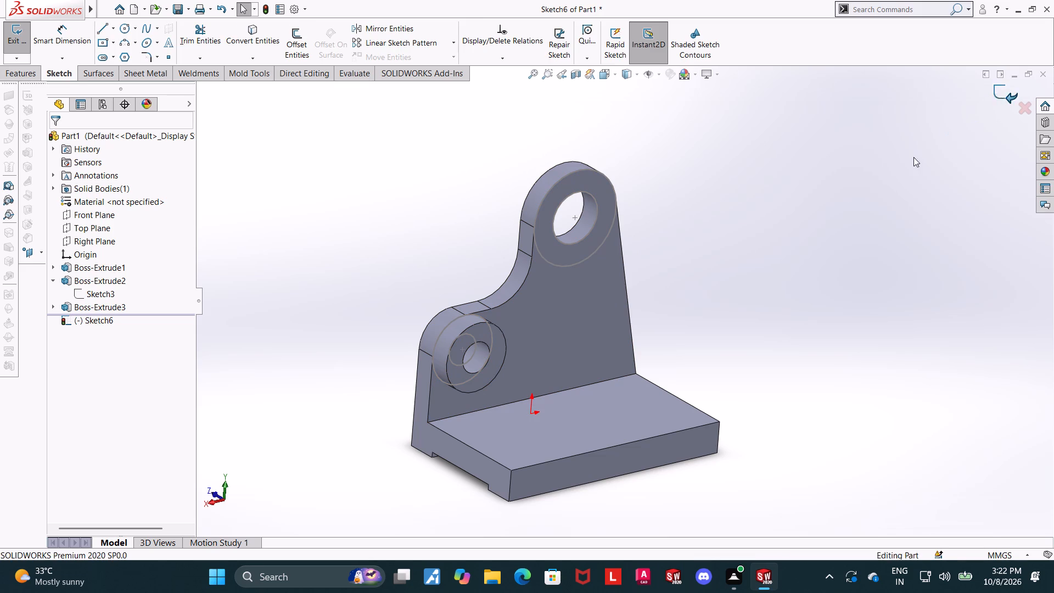
Extrude only the ring between the 55 mm circle and the large hole, 12 mm in Direction 1 and 24 mm in Direction 2, merged.
{"action": "scroll", "coordinate": [759, 196], "scroll_direction": "down", "scroll_amount": 2}
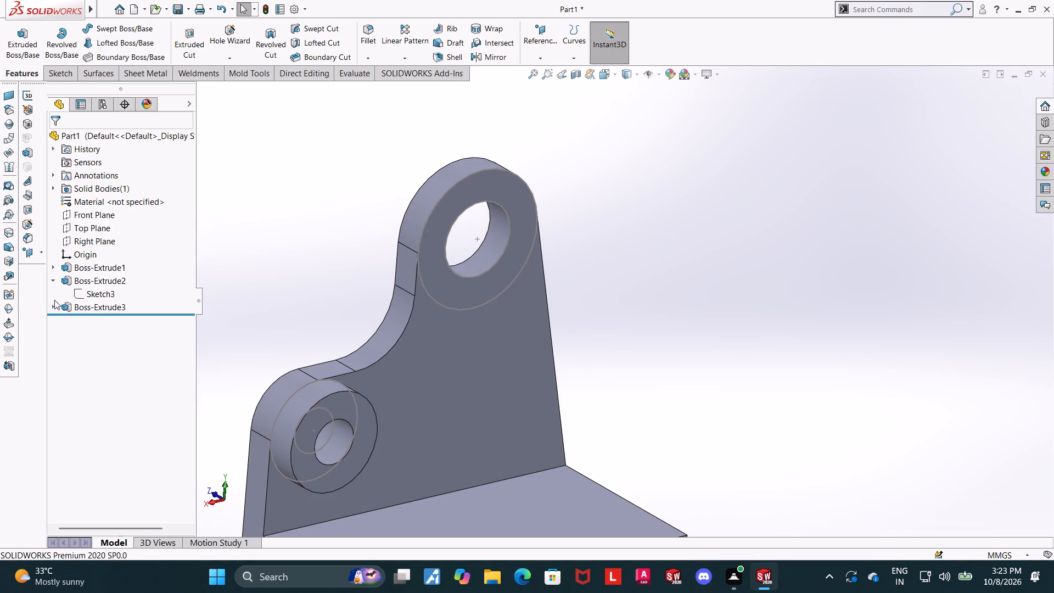
{"action": "left_click", "coordinate": [55, 302]}
{"action": "left_click", "coordinate": [305, 194]}
{"action": "left_click", "coordinate": [37, 43]}
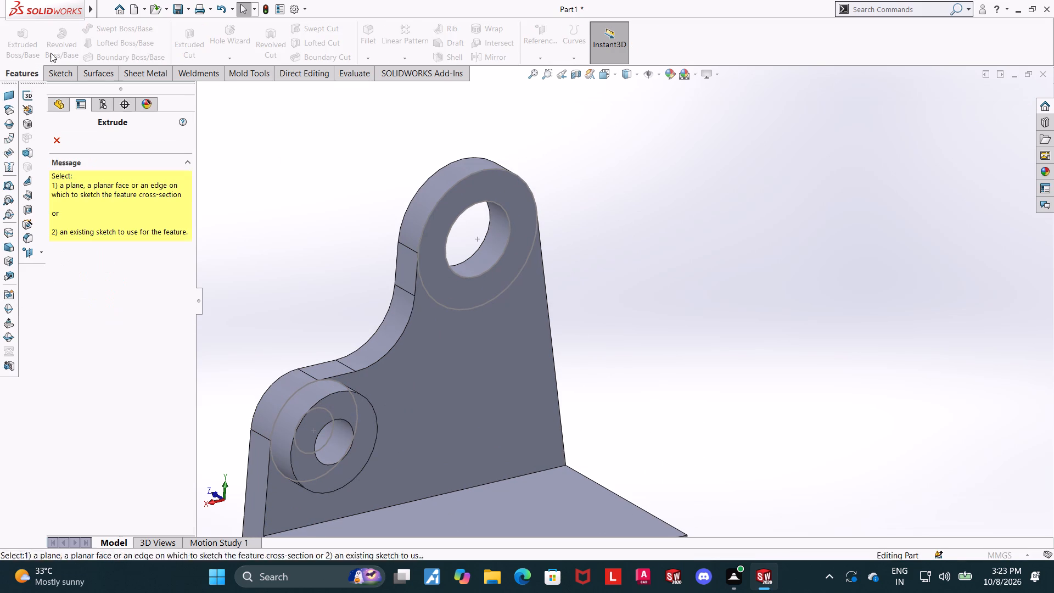
{"action": "left_click", "coordinate": [200, 89]}
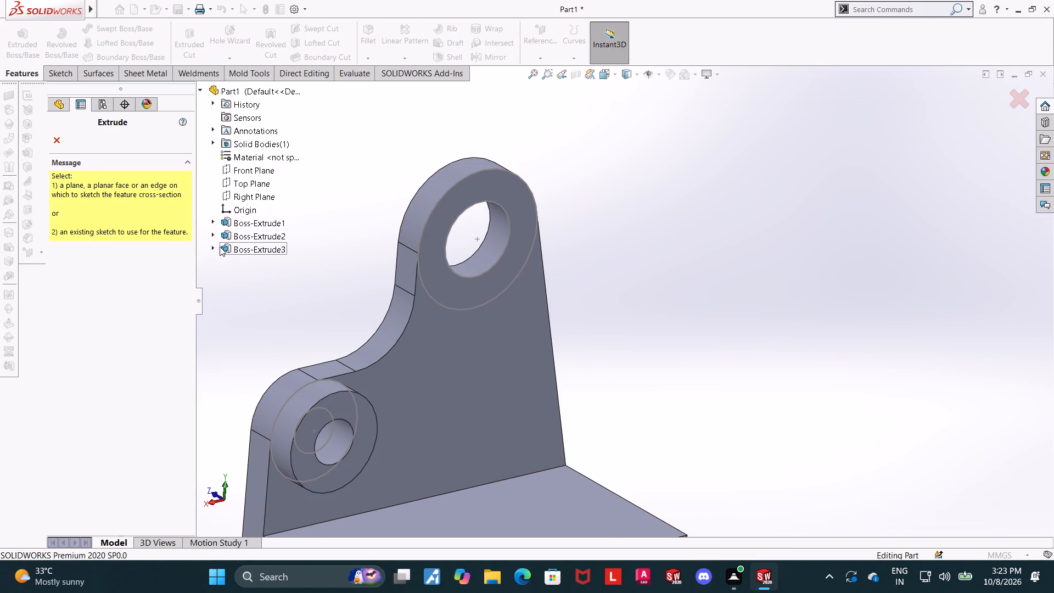
{"action": "left_click", "coordinate": [218, 248]}
{"action": "left_click", "coordinate": [234, 264]}
{"action": "left_click", "coordinate": [239, 264]}
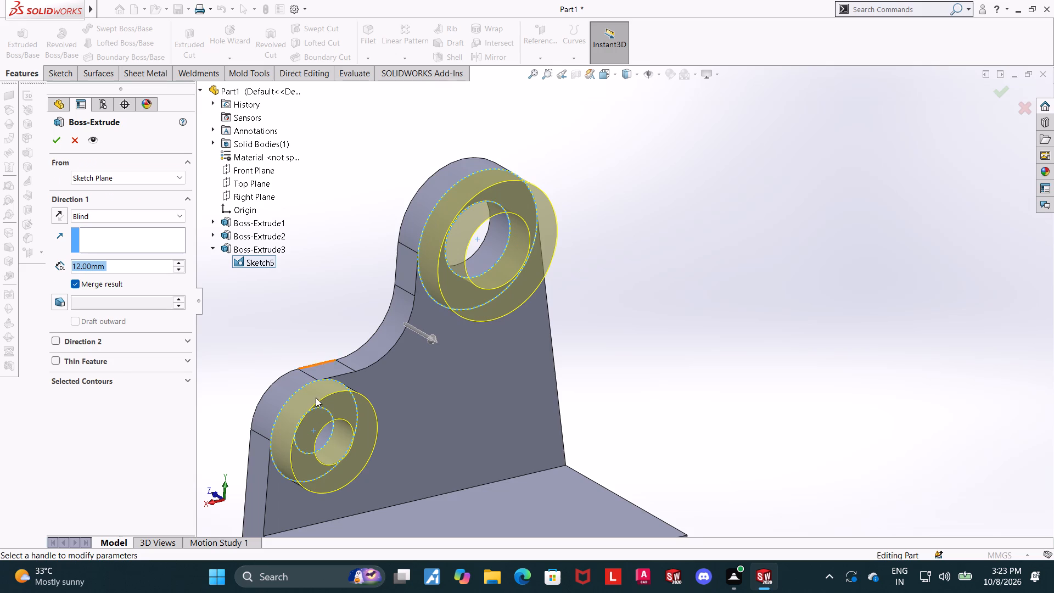
{"action": "left_click", "coordinate": [121, 378]}
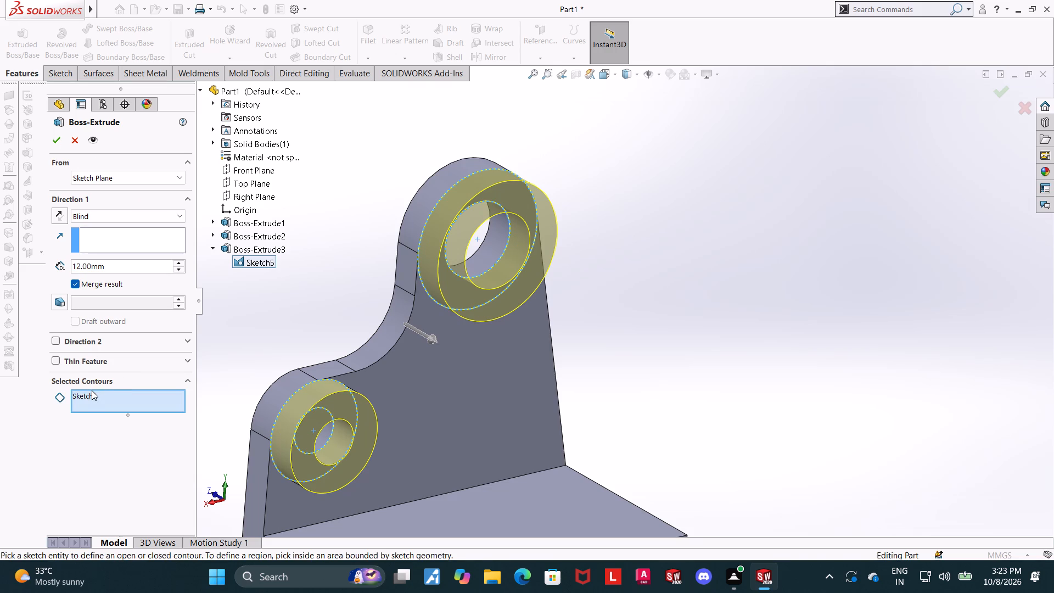
{"action": "right_click", "coordinate": [92, 393]}
{"action": "left_click", "coordinate": [133, 409]}
{"action": "left_click", "coordinate": [491, 286]}
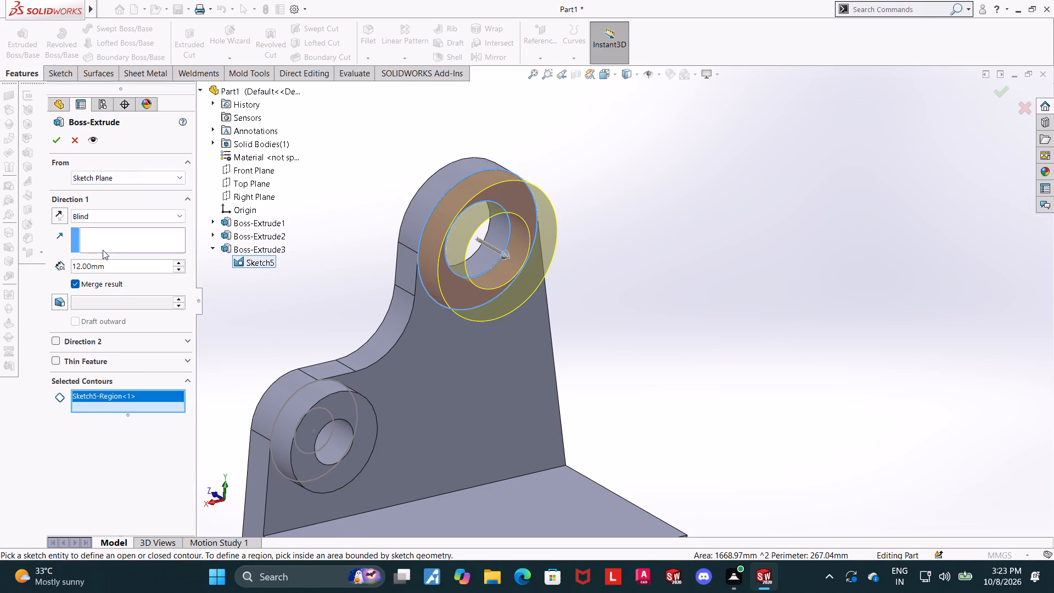
{"action": "left_click_drag", "start_coordinate": [120, 266], "coordinate": [0, 222]}
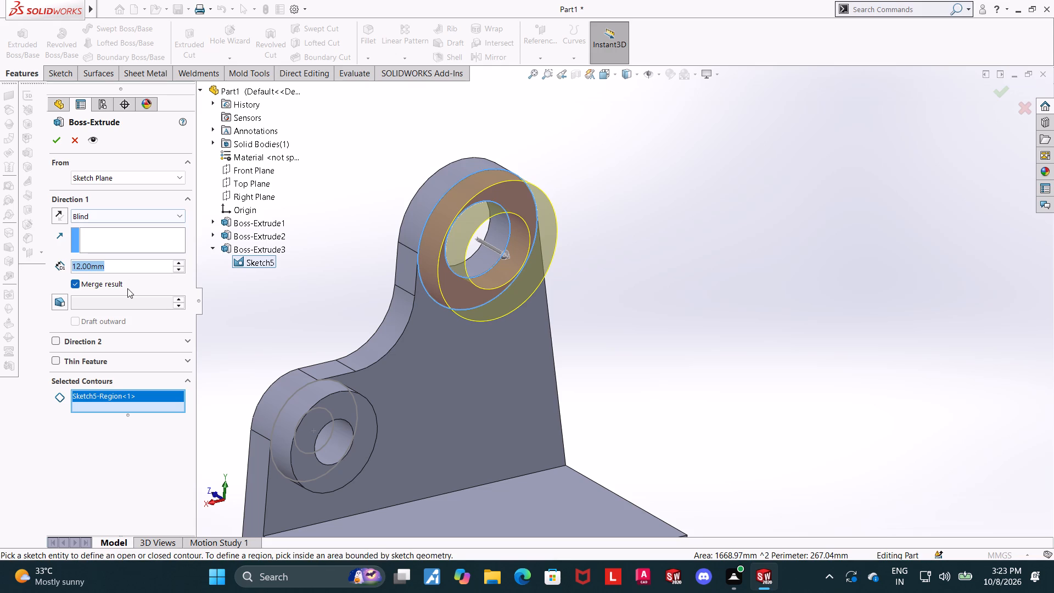
{"action": "left_click", "coordinate": [53, 341]}
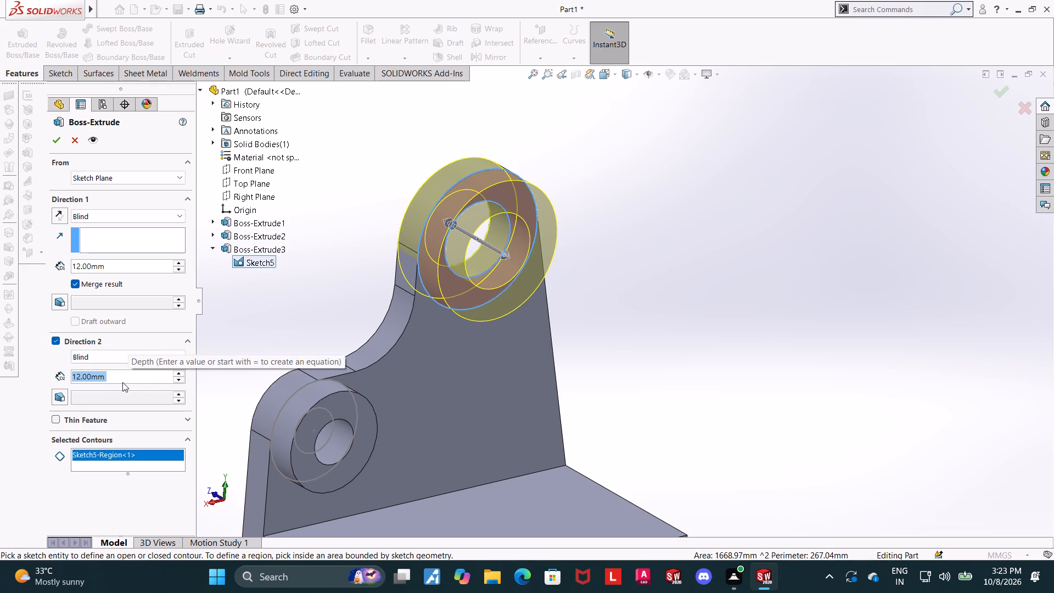
{"action": "type", "text": "24"}
{"action": "key", "text": "Return"}
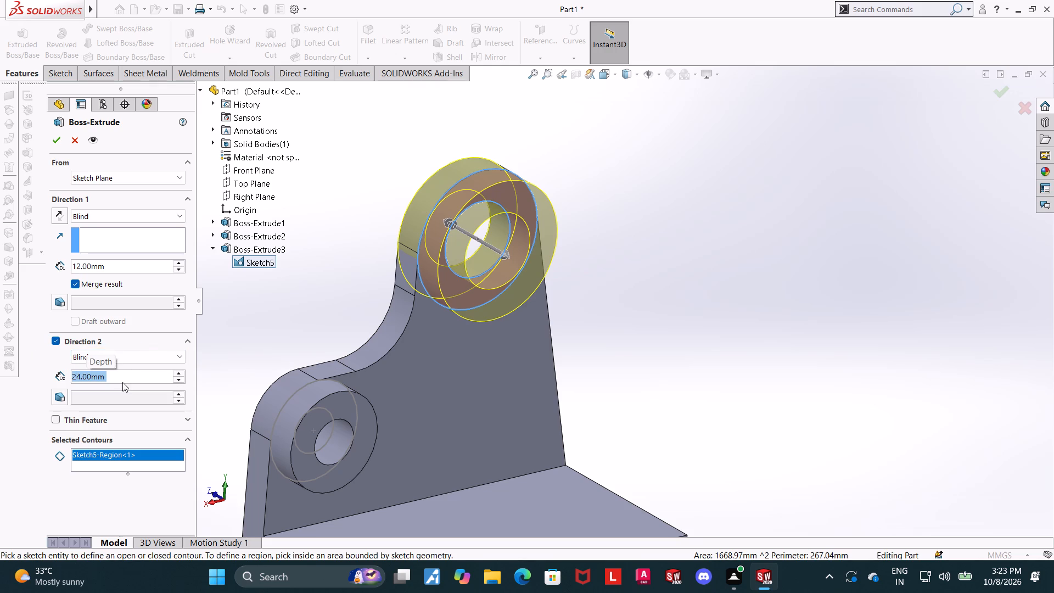
{"action": "left_click", "coordinate": [56, 146]}
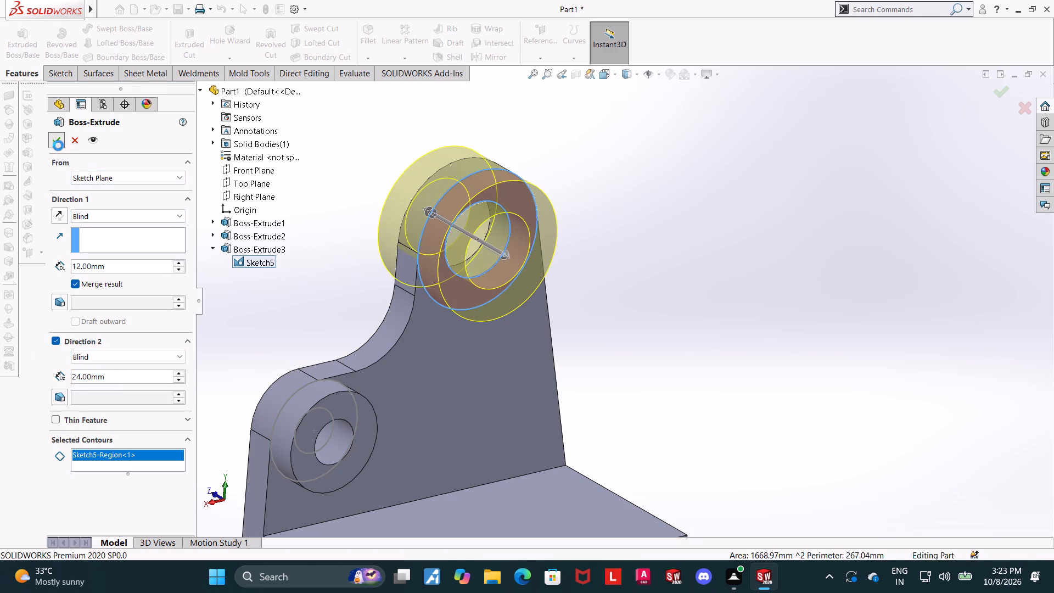
{"action": "left_click", "coordinate": [888, 352]}
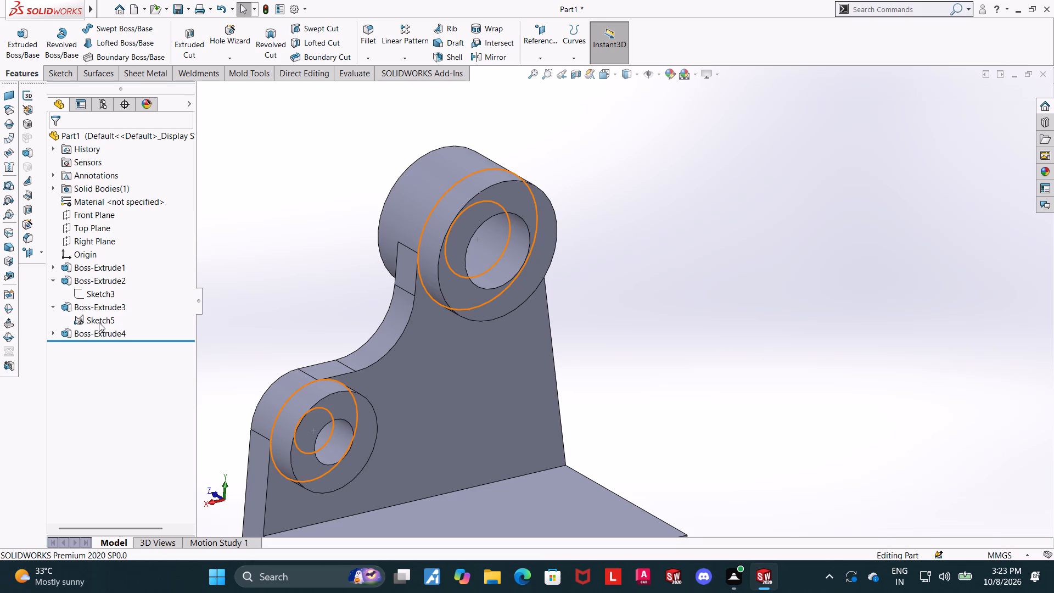
Hide the sketch holding the 55 and 40 mm boss circles.
{"action": "left_click", "coordinate": [99, 322]}
{"action": "left_click", "coordinate": [111, 312]}
{"action": "left_click", "coordinate": [799, 315]}
Measure the distance between the outer circular edges at the two ends of the large boss.
{"action": "scroll", "coordinate": [794, 315], "scroll_direction": "up", "scroll_amount": 2}
{"action": "middle_click_drag", "start_coordinate": [652, 309], "coordinate": [674, 321]}
{"action": "left_click", "coordinate": [367, 72]}
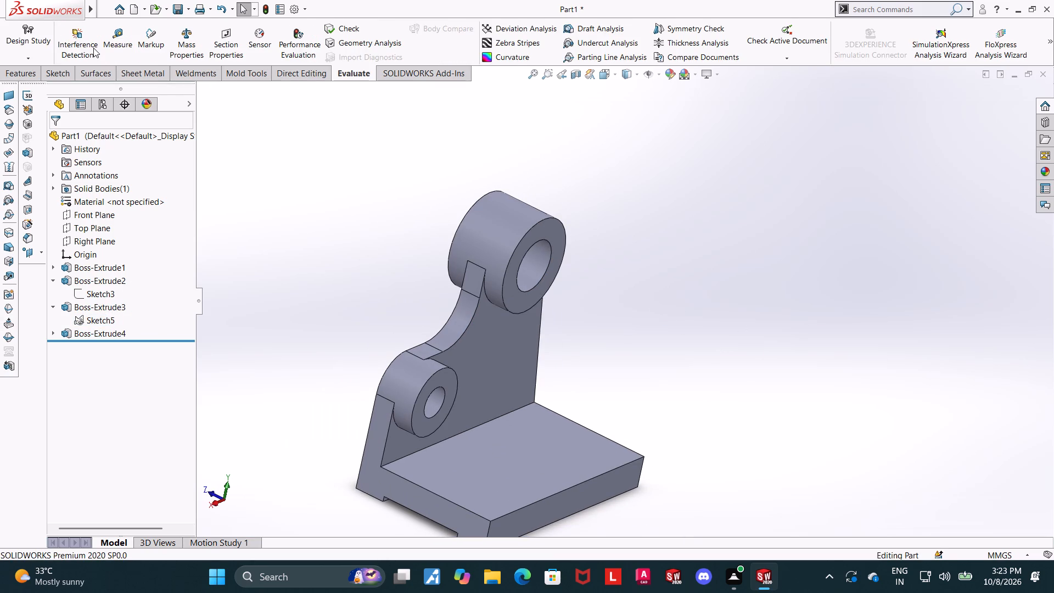
{"action": "left_click", "coordinate": [119, 34]}
{"action": "scroll", "coordinate": [461, 209], "scroll_direction": "down", "scroll_amount": 3}
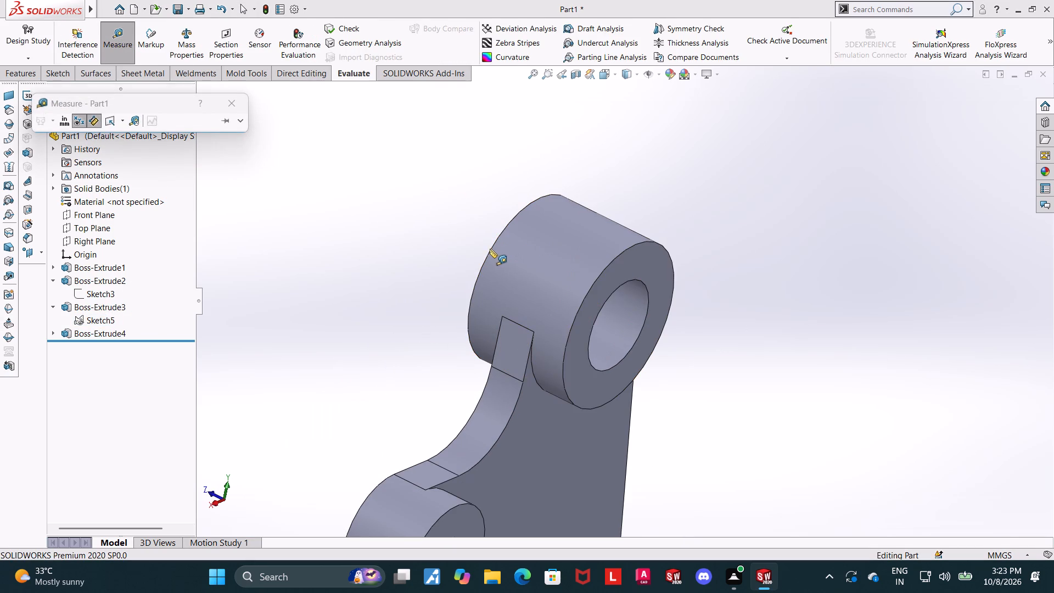
{"action": "left_click", "coordinate": [489, 249]}
{"action": "left_click", "coordinate": [490, 250]}
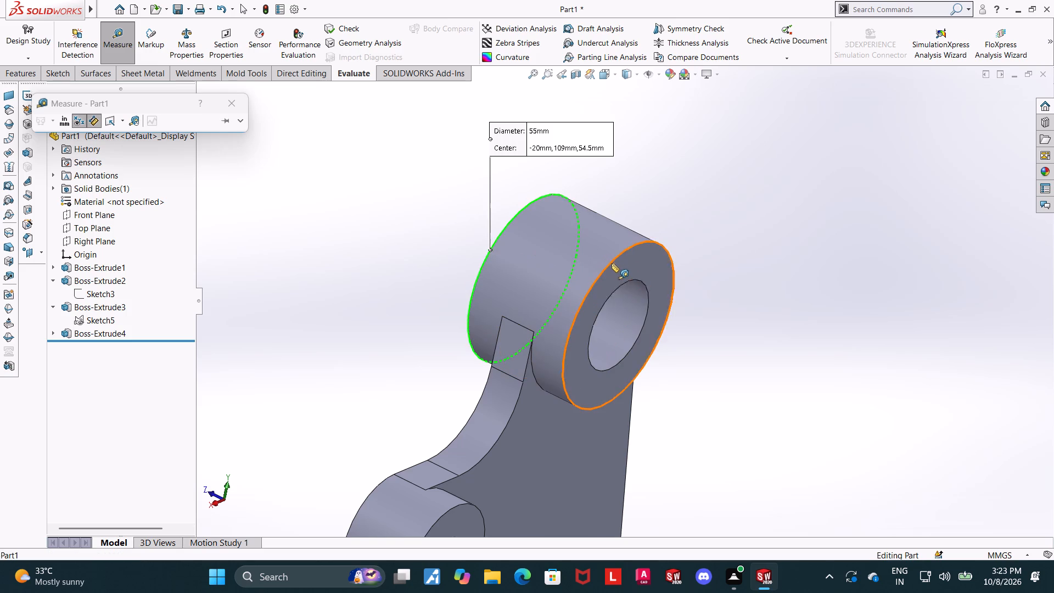
{"action": "left_click", "coordinate": [611, 262]}
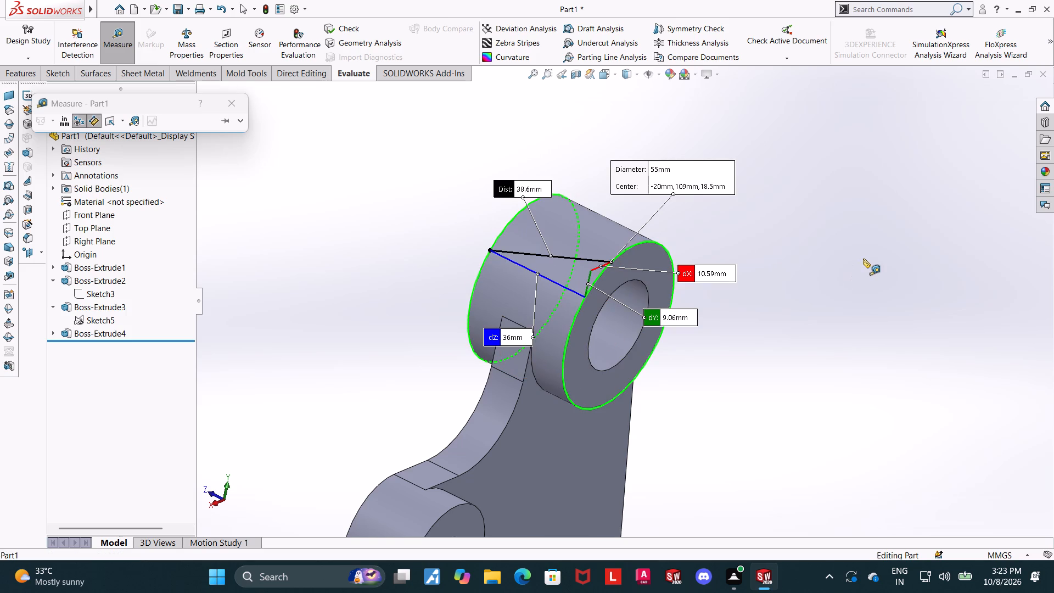
{"action": "key", "text": "Escape"}
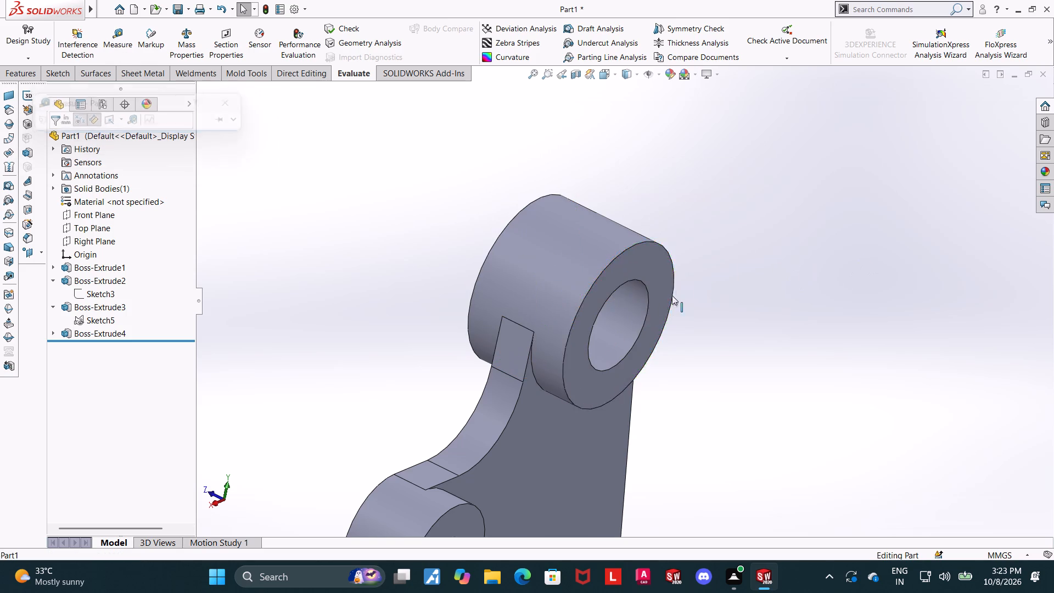
Measure how far the large boss projects from the upright plate's face on the base side.
{"action": "left_click", "coordinate": [116, 38]}
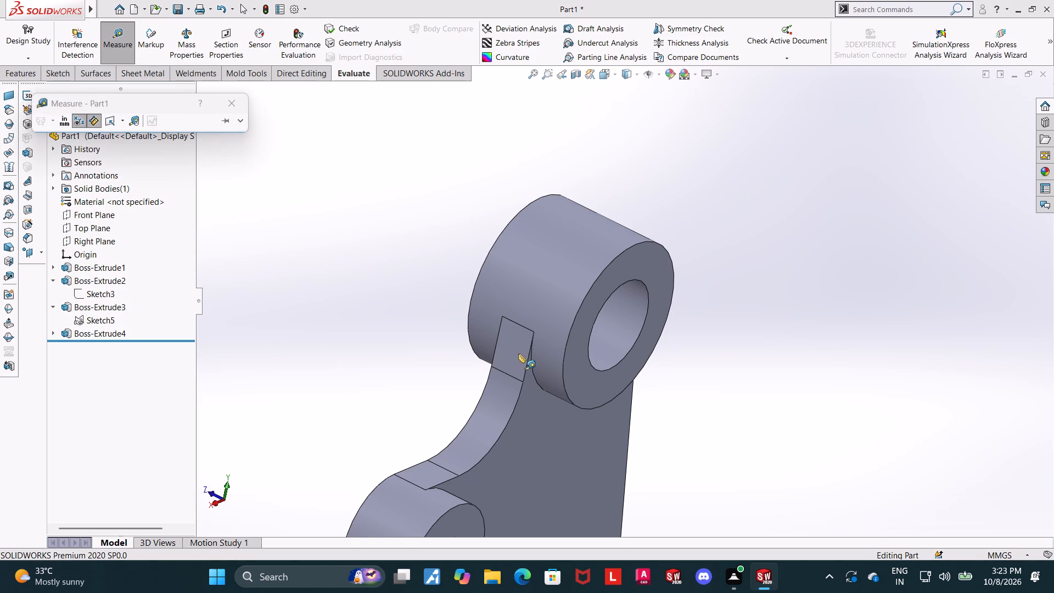
{"action": "left_click", "coordinate": [532, 359]}
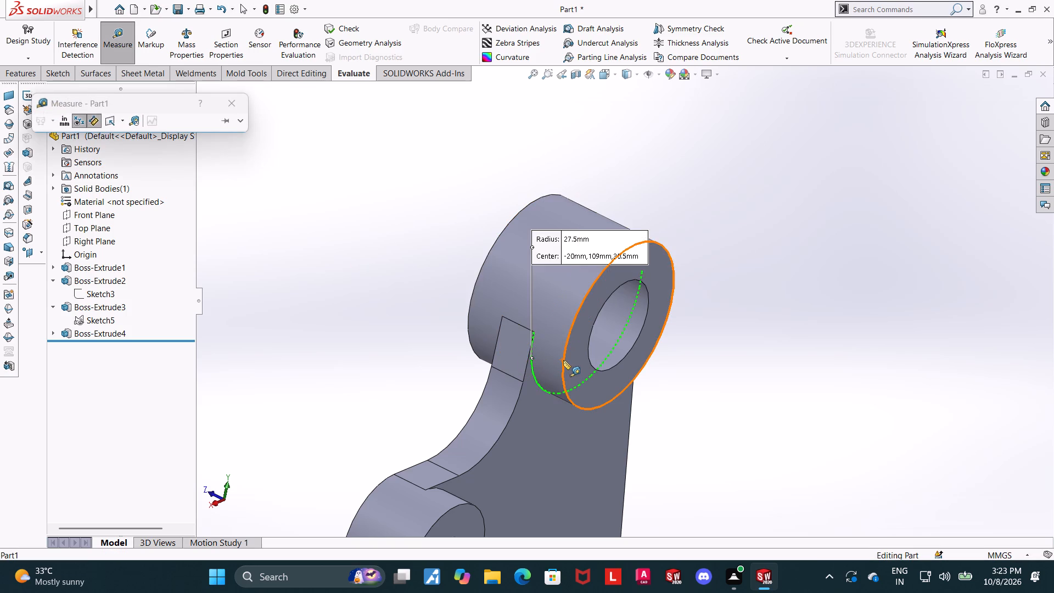
{"action": "left_click", "coordinate": [563, 360]}
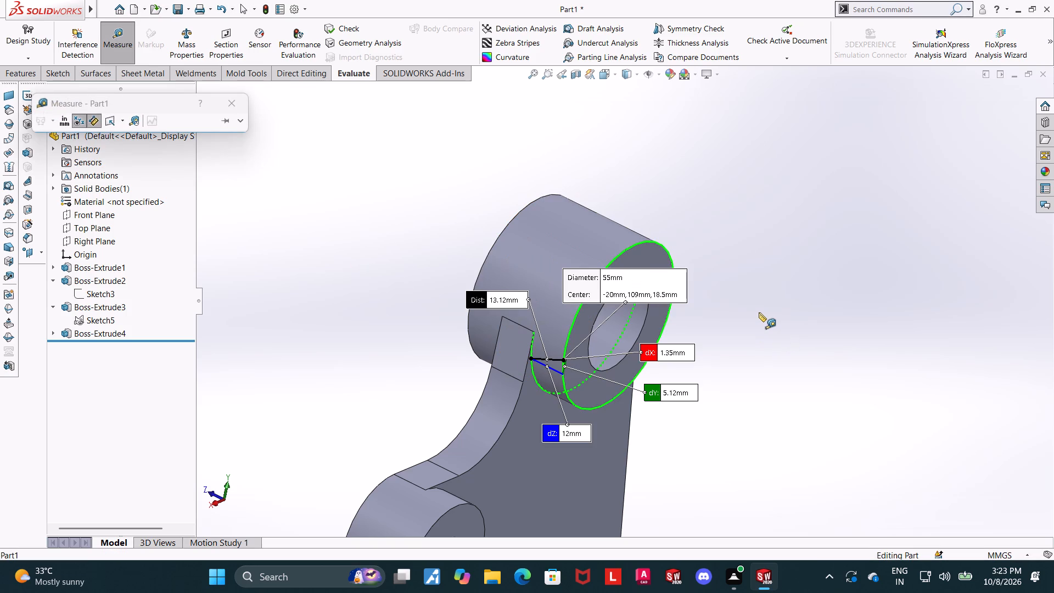
{"action": "key", "text": "Escape"}
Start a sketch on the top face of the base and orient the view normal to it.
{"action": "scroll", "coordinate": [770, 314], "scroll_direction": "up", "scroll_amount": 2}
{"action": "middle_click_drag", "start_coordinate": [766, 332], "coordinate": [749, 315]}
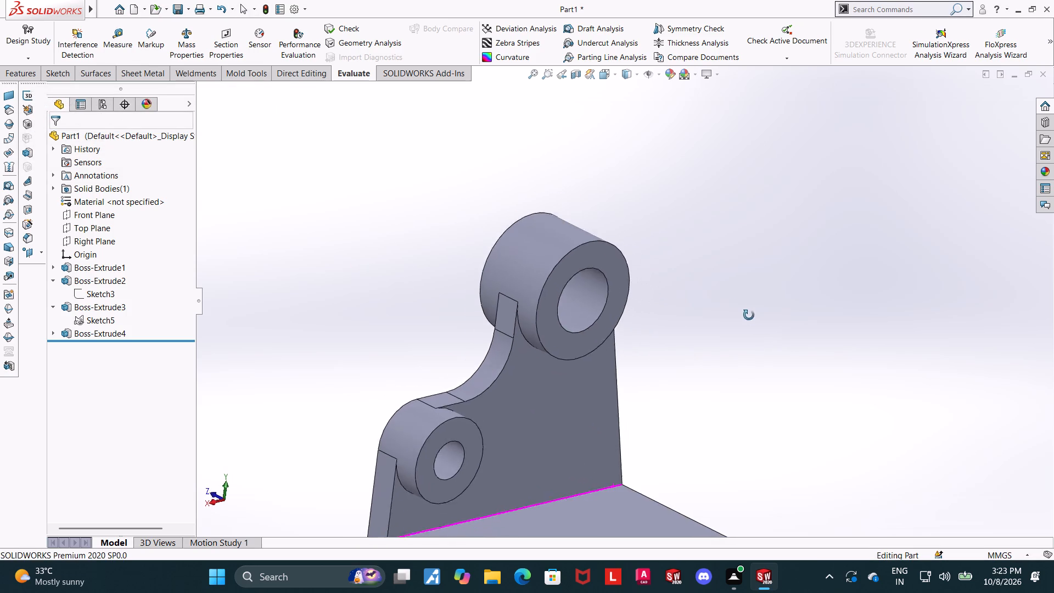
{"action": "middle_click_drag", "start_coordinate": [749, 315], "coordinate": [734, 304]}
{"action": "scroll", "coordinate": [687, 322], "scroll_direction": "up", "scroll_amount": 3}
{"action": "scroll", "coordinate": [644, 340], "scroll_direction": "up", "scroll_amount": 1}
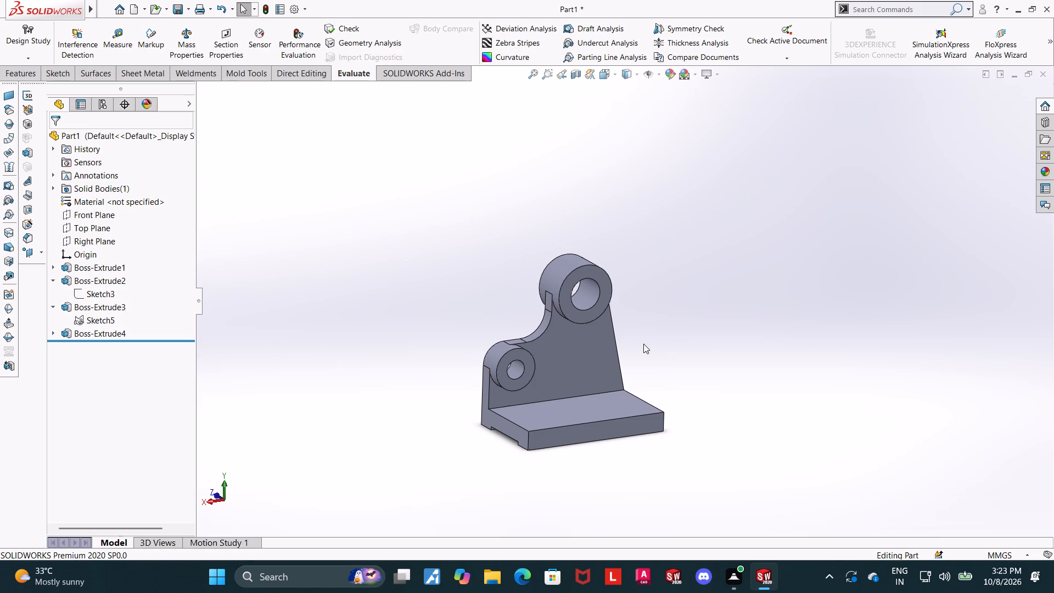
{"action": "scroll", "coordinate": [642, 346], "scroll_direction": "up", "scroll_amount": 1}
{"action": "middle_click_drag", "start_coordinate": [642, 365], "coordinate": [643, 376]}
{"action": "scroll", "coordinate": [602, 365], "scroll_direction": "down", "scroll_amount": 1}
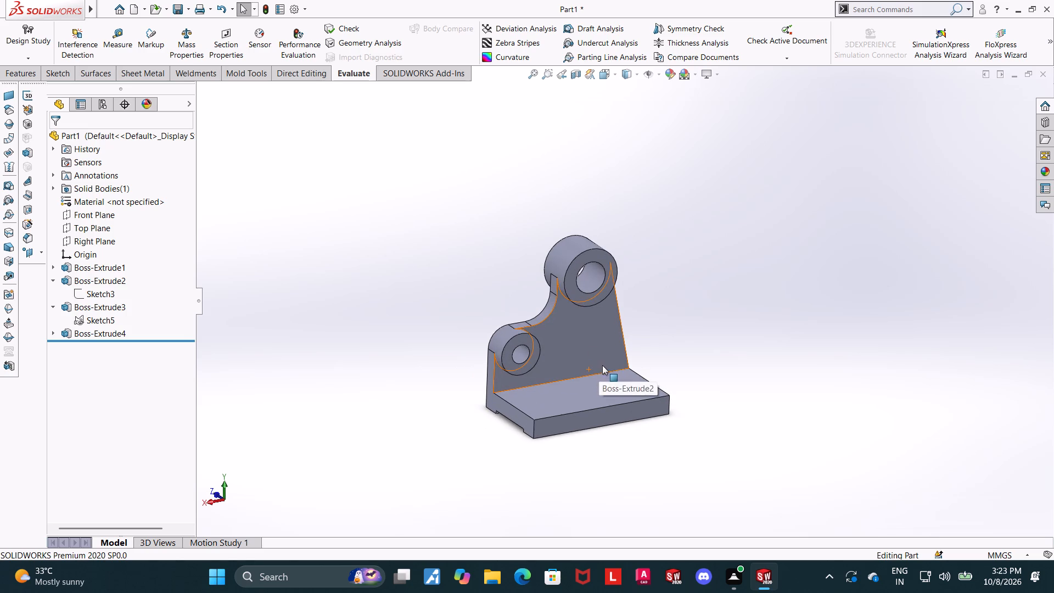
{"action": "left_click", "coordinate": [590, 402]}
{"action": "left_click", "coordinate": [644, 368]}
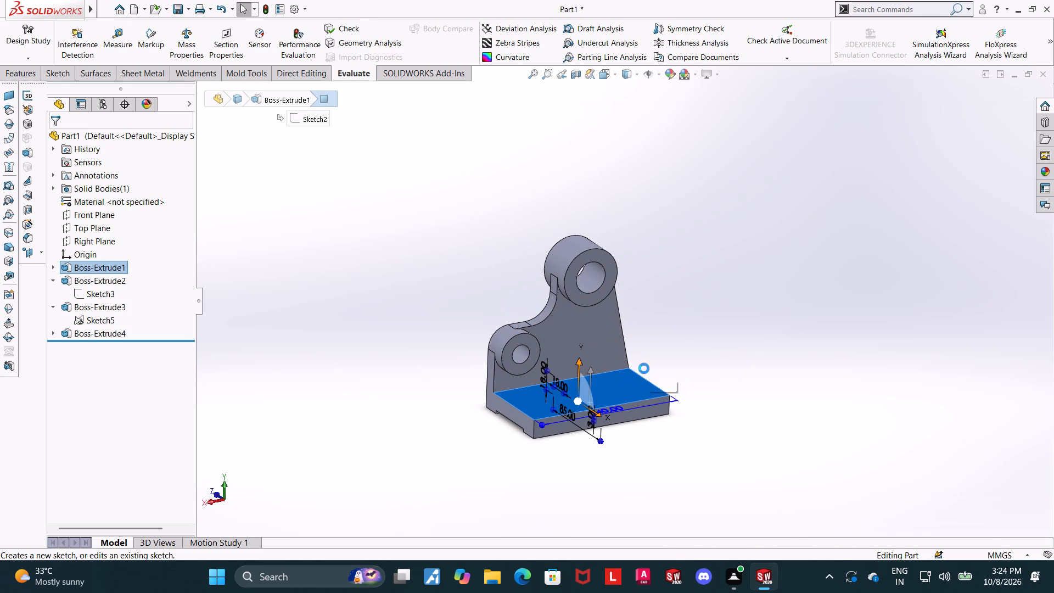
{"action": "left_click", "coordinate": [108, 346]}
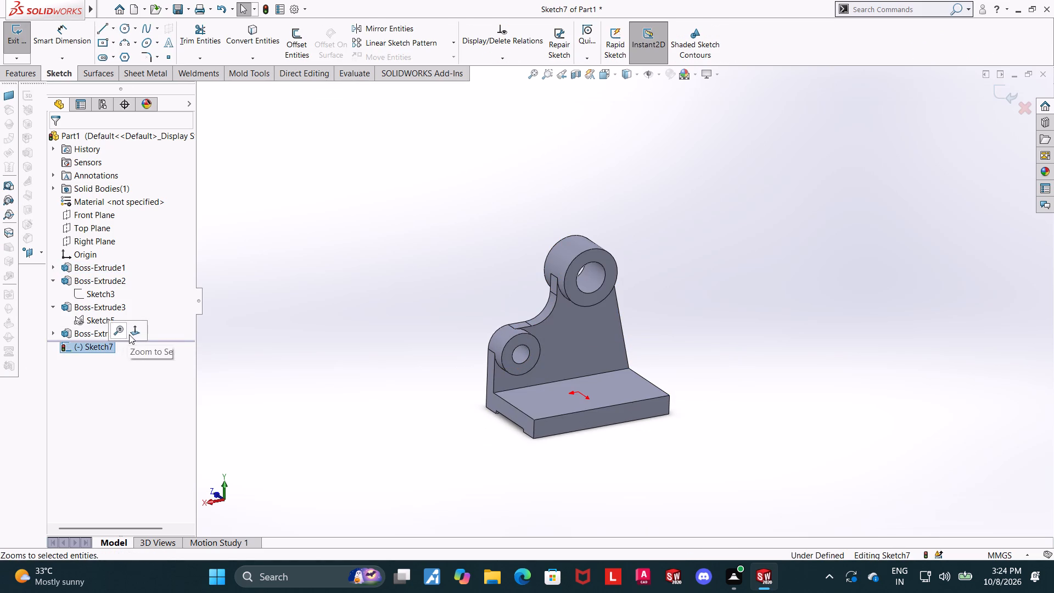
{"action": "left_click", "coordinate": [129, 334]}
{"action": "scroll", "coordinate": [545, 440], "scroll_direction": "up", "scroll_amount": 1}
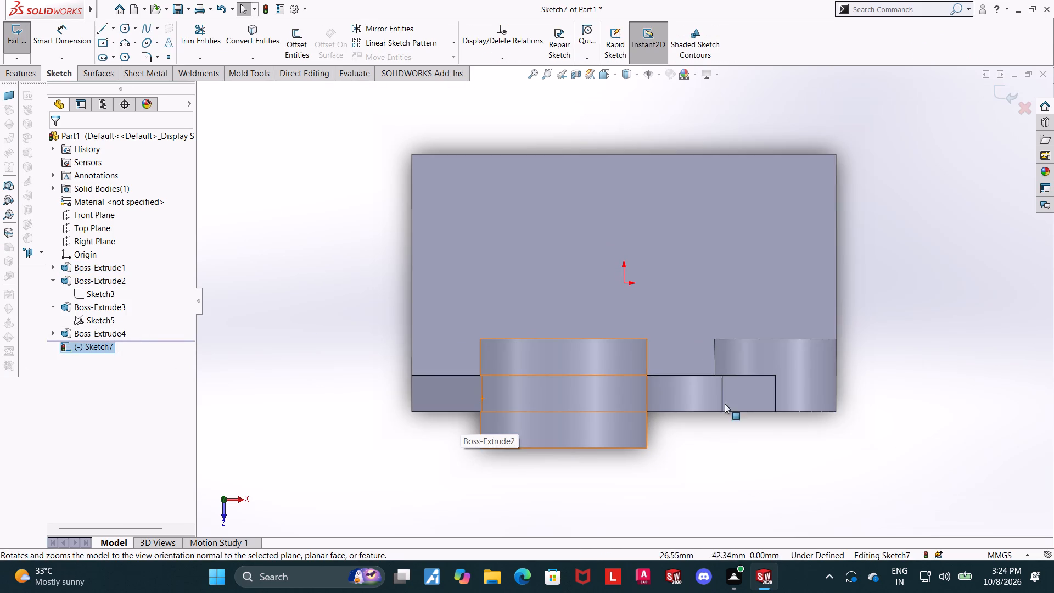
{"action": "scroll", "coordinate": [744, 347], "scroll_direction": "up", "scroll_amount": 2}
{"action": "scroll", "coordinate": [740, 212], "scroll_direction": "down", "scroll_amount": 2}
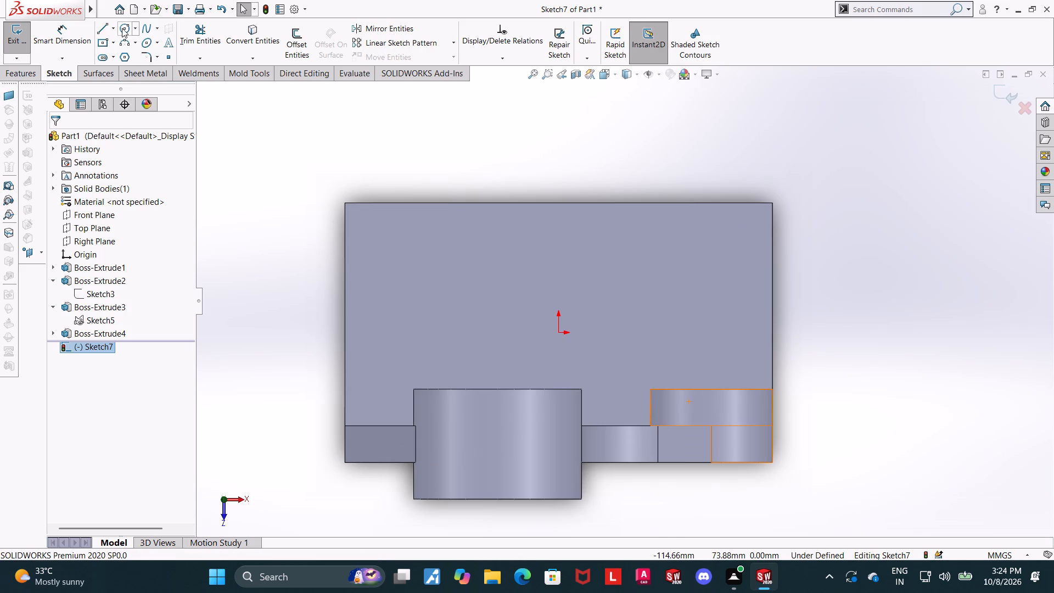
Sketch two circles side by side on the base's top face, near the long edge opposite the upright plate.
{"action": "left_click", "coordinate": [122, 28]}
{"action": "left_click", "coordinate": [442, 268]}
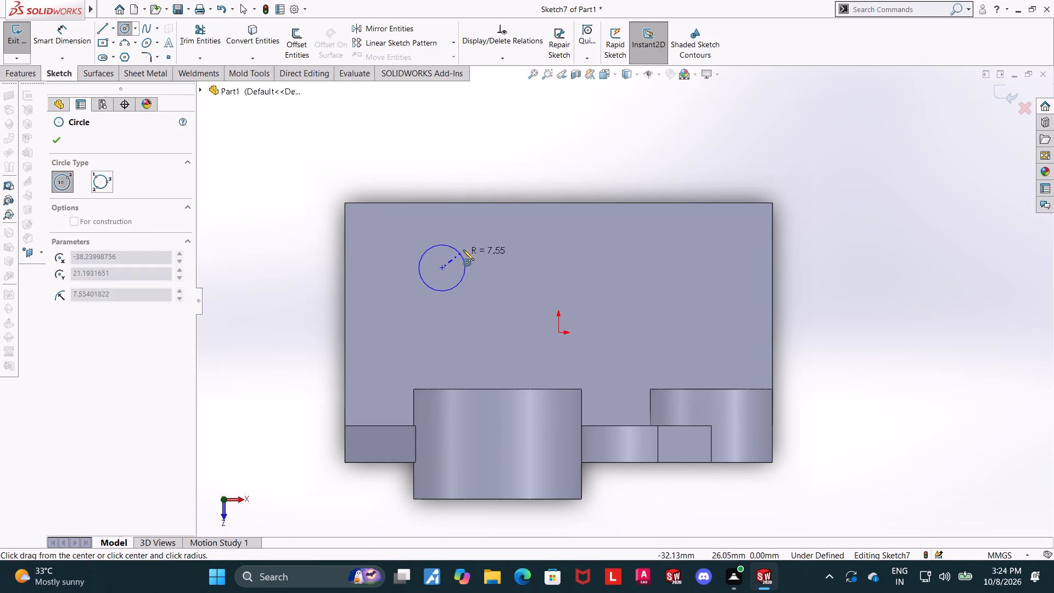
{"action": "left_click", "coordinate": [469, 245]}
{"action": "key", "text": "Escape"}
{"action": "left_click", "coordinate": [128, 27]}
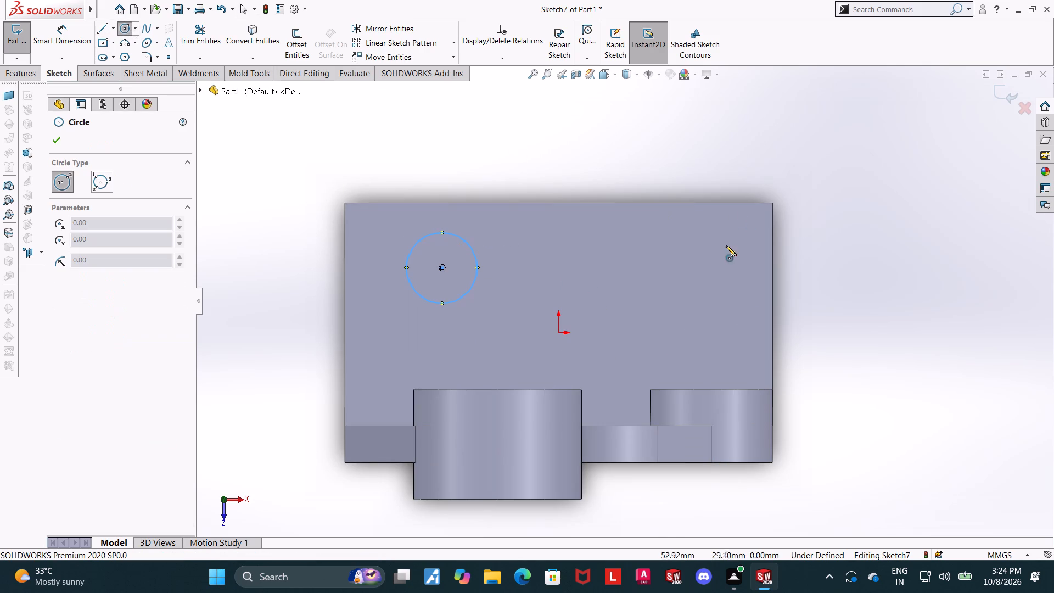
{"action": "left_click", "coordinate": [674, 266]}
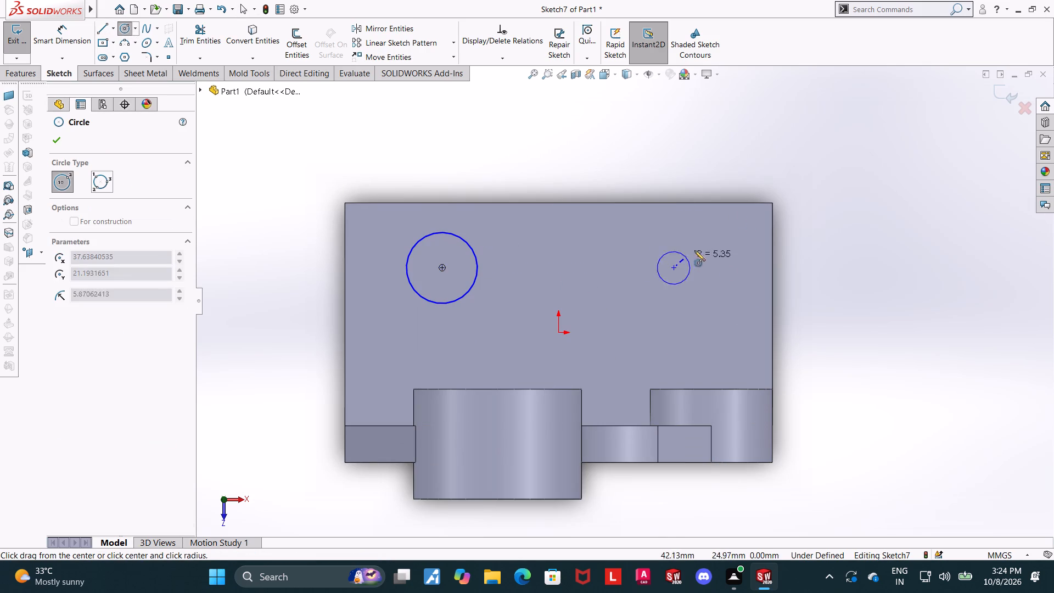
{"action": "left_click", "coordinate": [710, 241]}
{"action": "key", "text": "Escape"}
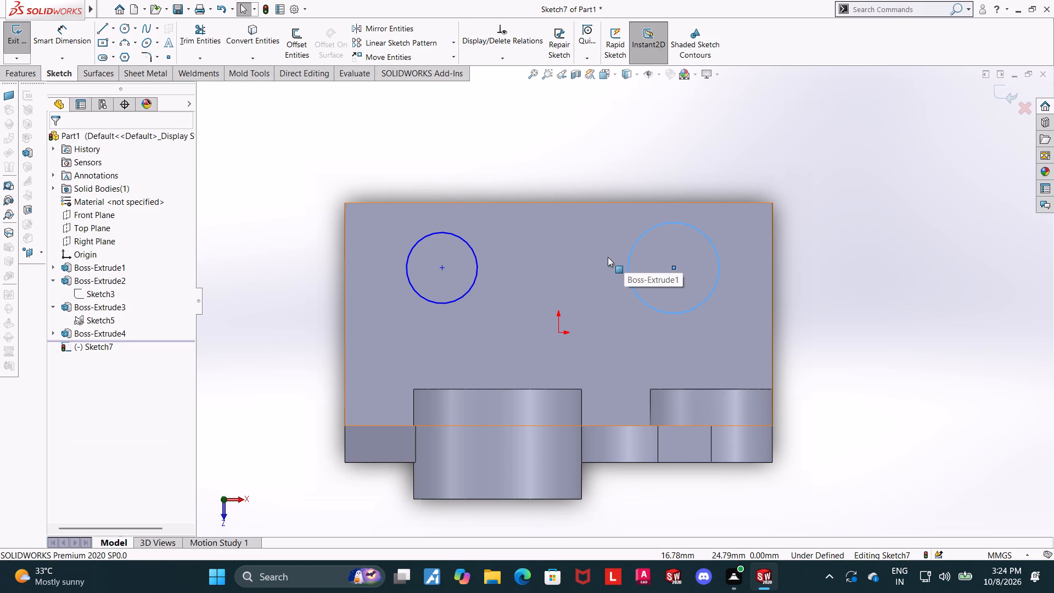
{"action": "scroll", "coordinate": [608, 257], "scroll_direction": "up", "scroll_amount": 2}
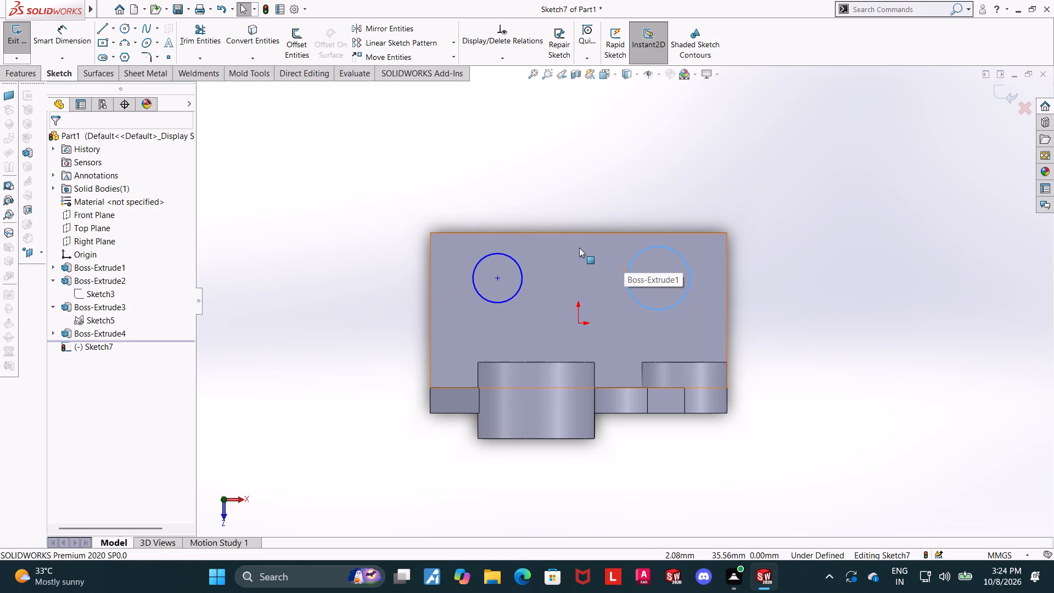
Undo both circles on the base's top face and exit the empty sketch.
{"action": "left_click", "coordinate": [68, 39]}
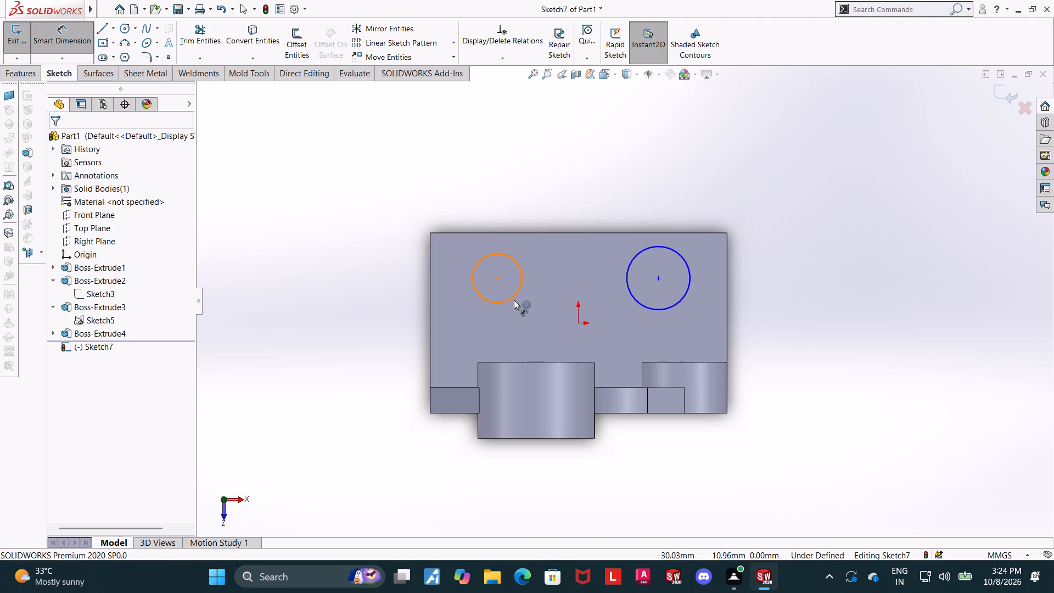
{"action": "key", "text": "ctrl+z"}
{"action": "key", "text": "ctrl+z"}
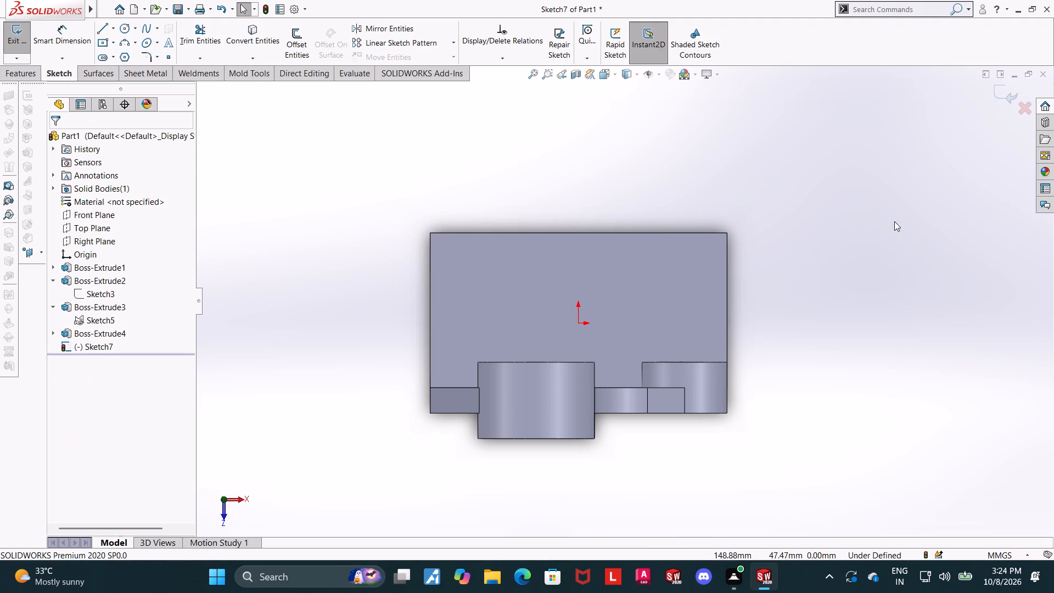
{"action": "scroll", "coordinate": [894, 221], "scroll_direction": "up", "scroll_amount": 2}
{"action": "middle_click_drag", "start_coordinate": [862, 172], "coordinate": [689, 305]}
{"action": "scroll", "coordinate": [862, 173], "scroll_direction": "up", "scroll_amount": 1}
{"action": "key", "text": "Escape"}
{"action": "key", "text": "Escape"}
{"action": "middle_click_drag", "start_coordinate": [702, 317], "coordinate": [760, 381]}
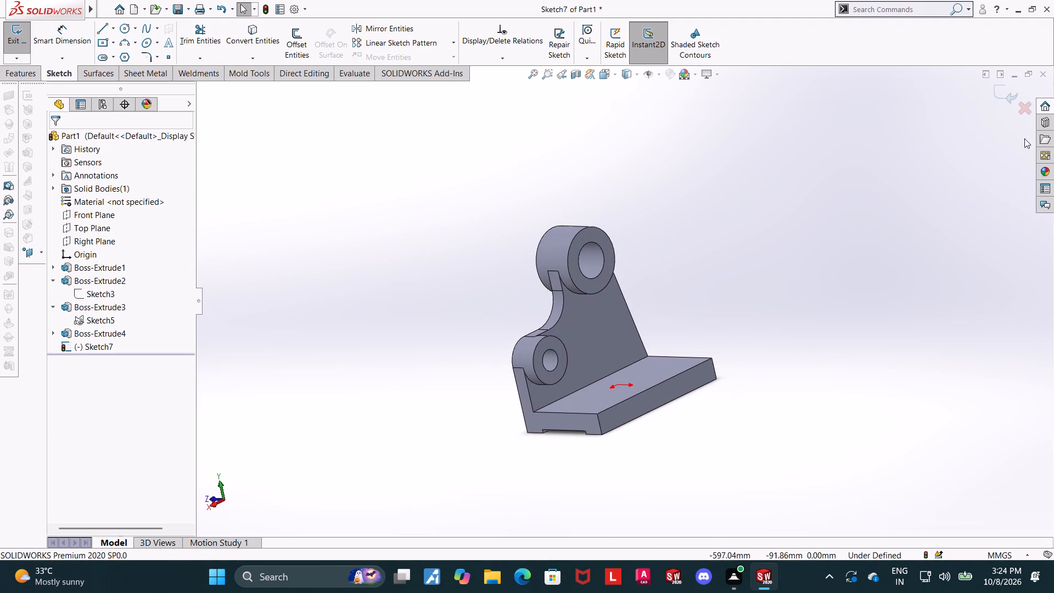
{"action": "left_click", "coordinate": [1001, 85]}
Edit the sketch plane of the upright plate's profile, Sketch3, reselecting the base's long front side face as its plane.
{"action": "middle_click_drag", "start_coordinate": [893, 237], "coordinate": [901, 247]}
{"action": "scroll", "coordinate": [870, 296], "scroll_direction": "up", "scroll_amount": 1}
{"action": "scroll", "coordinate": [847, 306], "scroll_direction": "down", "scroll_amount": 3}
{"action": "middle_click_drag", "start_coordinate": [644, 323], "coordinate": [654, 304]}
{"action": "left_click", "coordinate": [81, 288]}
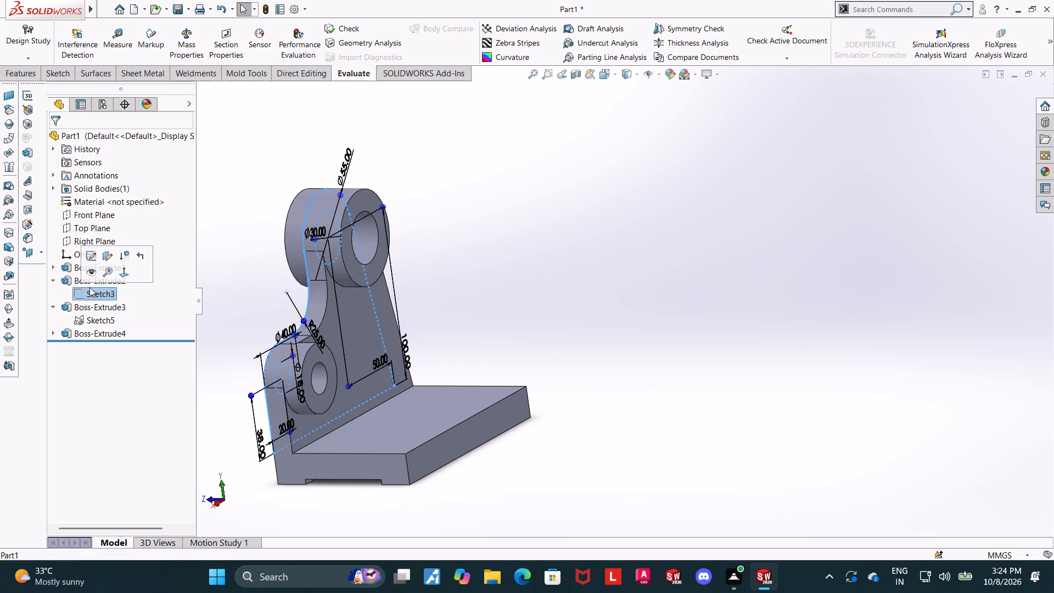
{"action": "left_click", "coordinate": [104, 260]}
{"action": "middle_click_drag", "start_coordinate": [468, 274], "coordinate": [483, 350]}
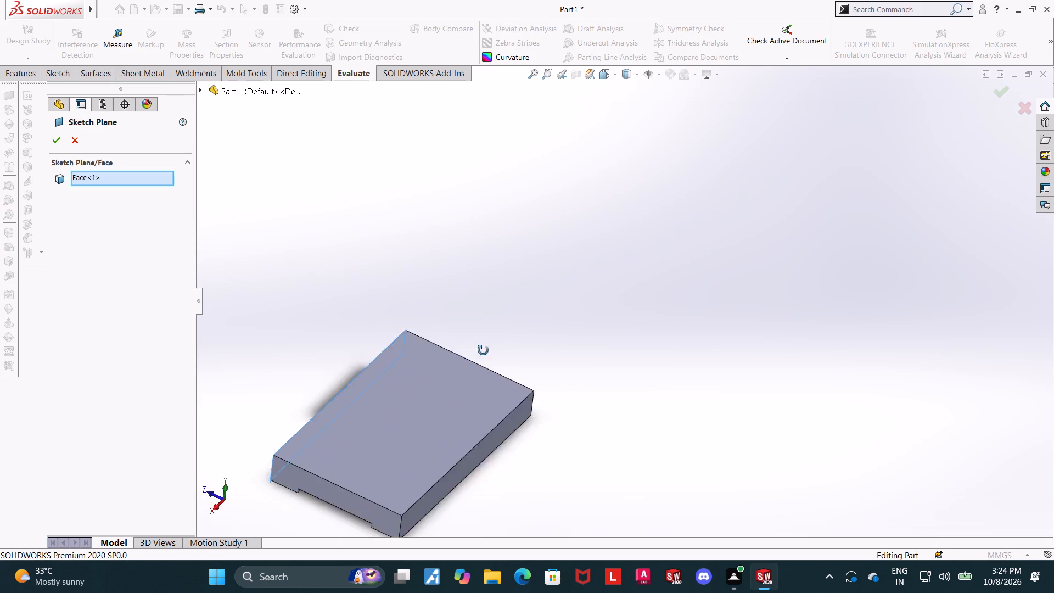
{"action": "middle_click_drag", "start_coordinate": [483, 350], "coordinate": [503, 282]}
{"action": "right_click", "coordinate": [105, 178]}
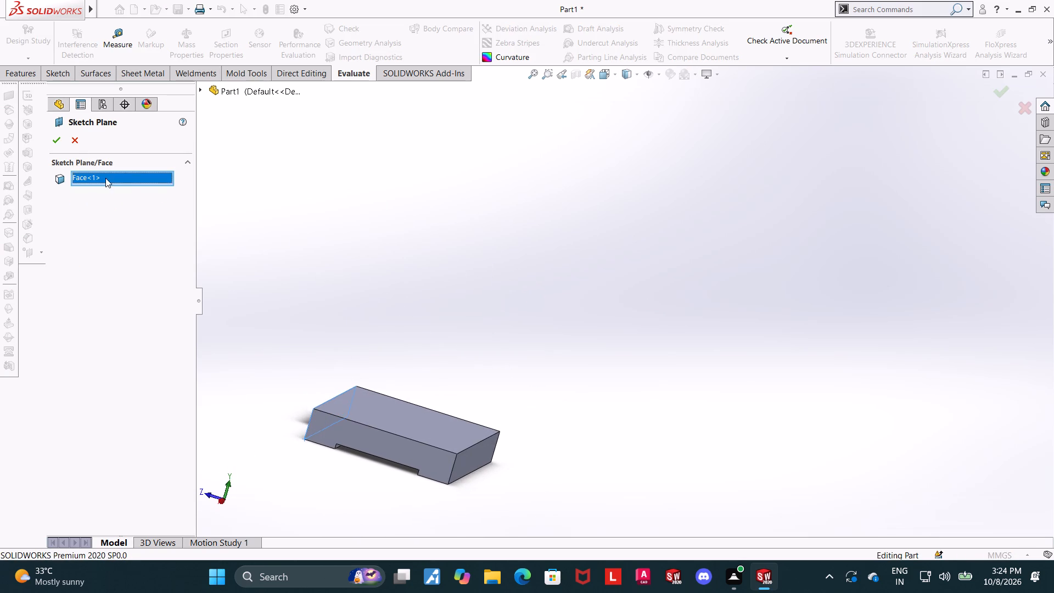
{"action": "left_click", "coordinate": [124, 196]}
{"action": "scroll", "coordinate": [565, 310], "scroll_direction": "up", "scroll_amount": 1}
{"action": "middle_click_drag", "start_coordinate": [552, 301], "coordinate": [540, 296]}
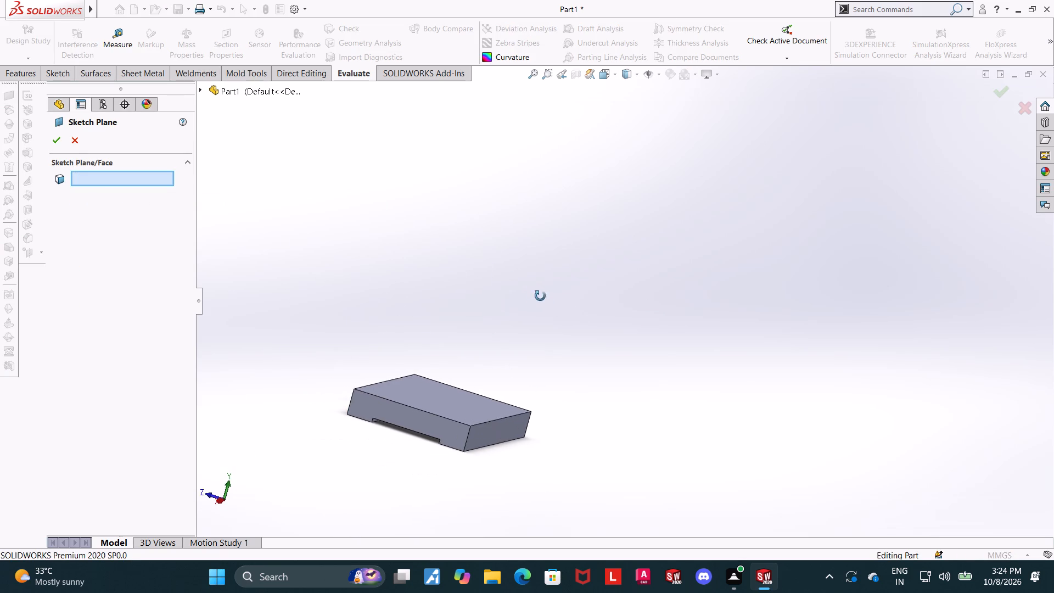
{"action": "middle_click_drag", "start_coordinate": [540, 296], "coordinate": [532, 286]}
{"action": "left_click", "coordinate": [606, 78]}
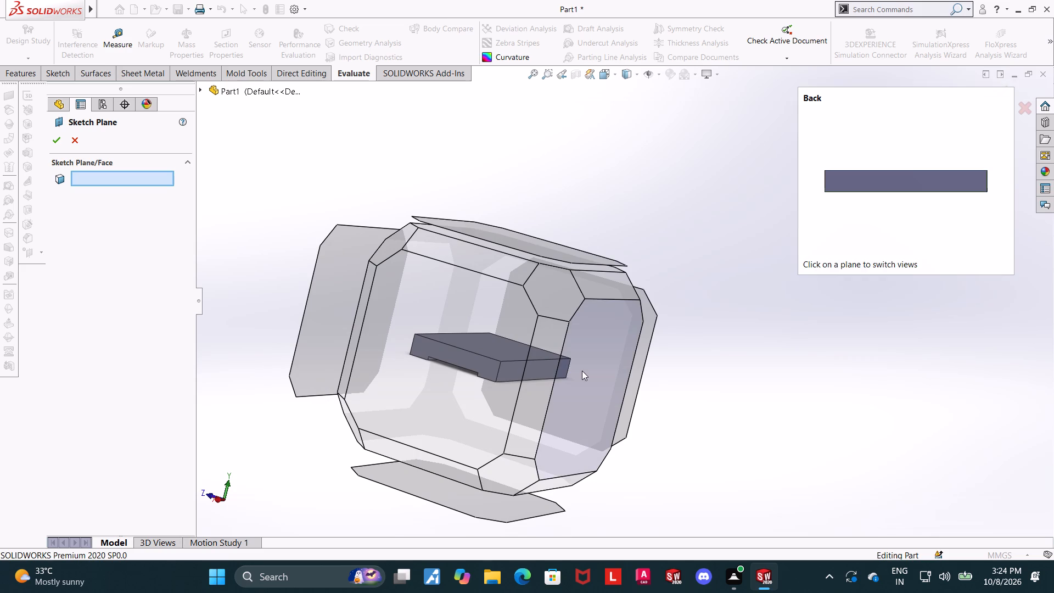
{"action": "middle_click_drag", "start_coordinate": [466, 355], "coordinate": [575, 365]}
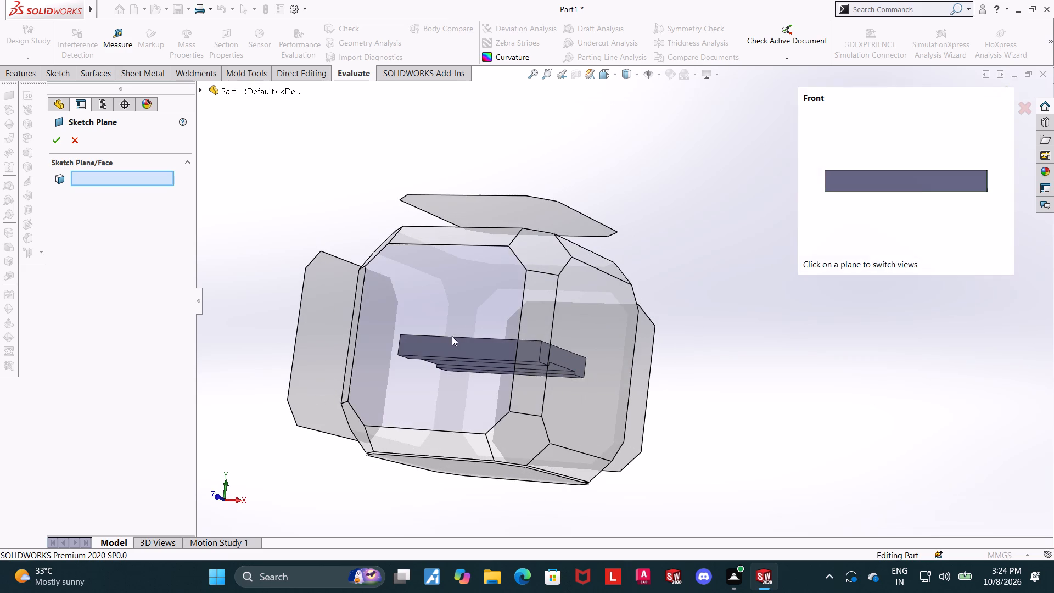
{"action": "left_click", "coordinate": [458, 321]}
{"action": "left_click", "coordinate": [633, 290]}
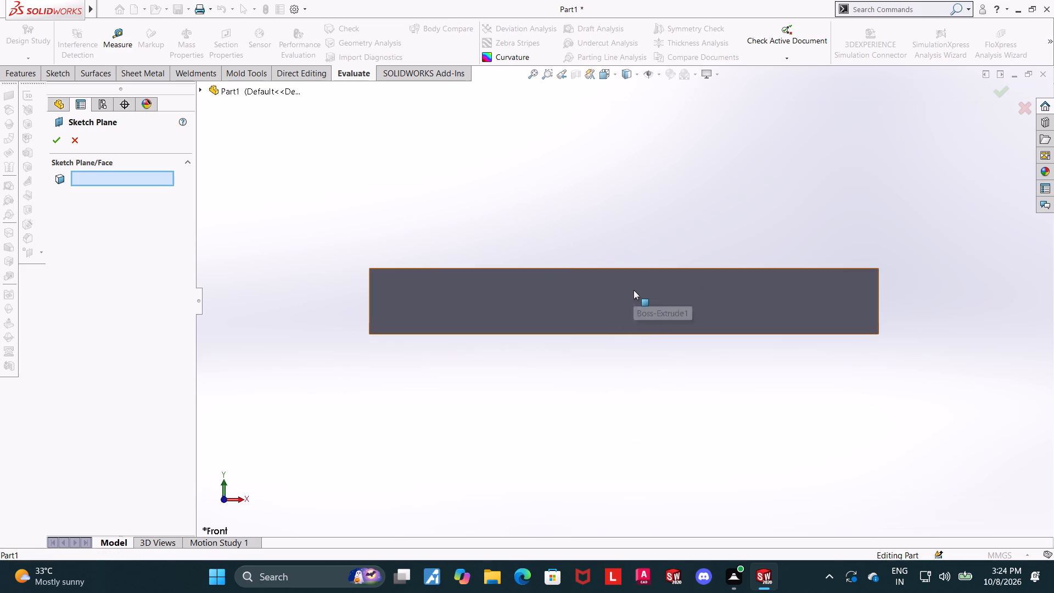
{"action": "scroll", "coordinate": [633, 298], "scroll_direction": "up", "scroll_amount": 3}
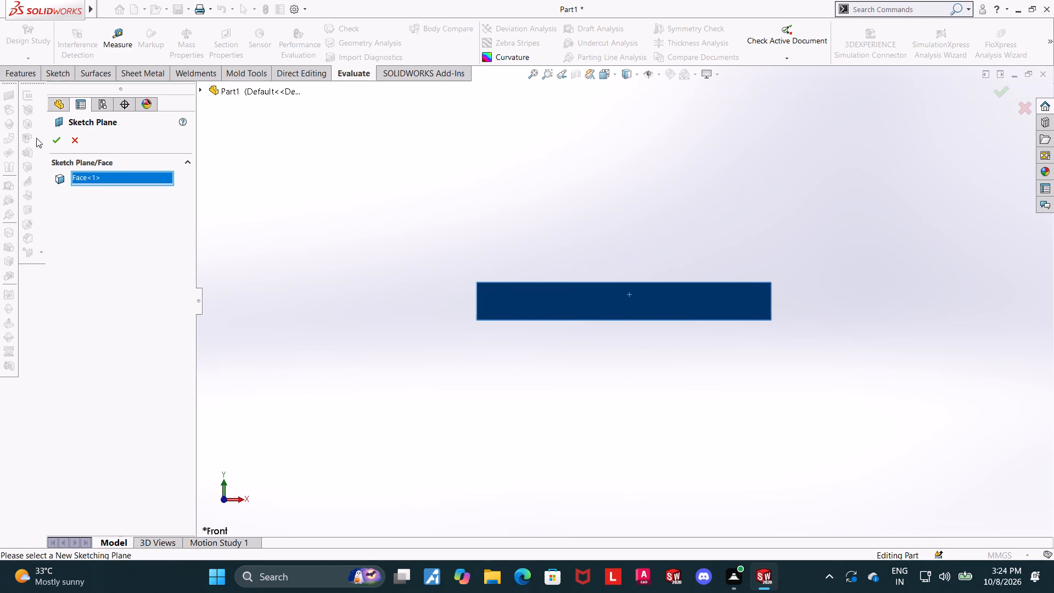
{"action": "left_click", "coordinate": [55, 137]}
{"action": "scroll", "coordinate": [800, 276], "scroll_direction": "up", "scroll_amount": 3}
{"action": "left_click", "coordinate": [851, 158]}
{"action": "scroll", "coordinate": [737, 162], "scroll_direction": "down", "scroll_amount": 3}
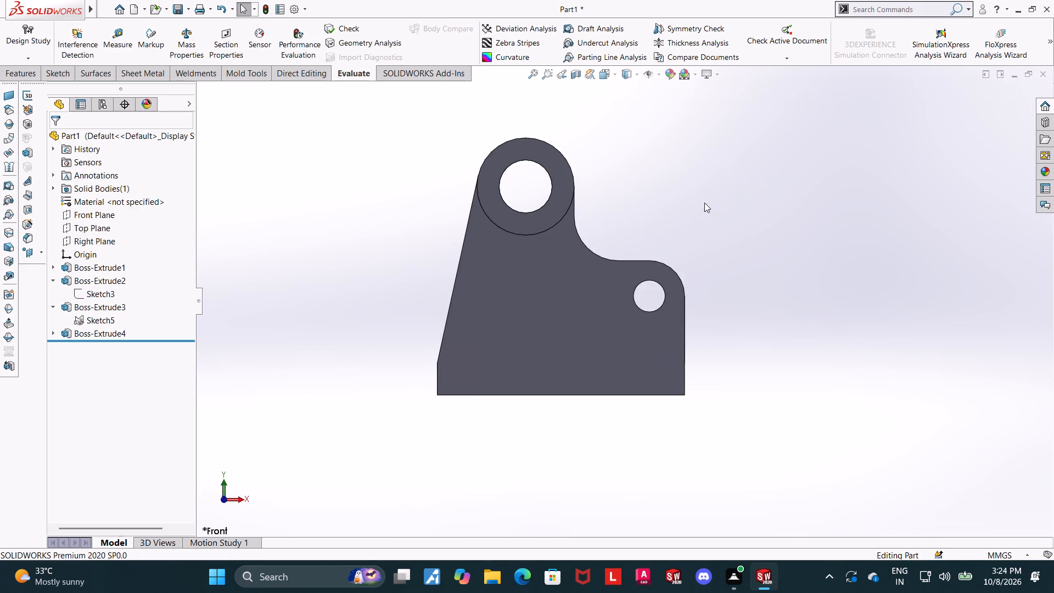
Examine the whole bracket from the front, back and underside to check the plate and bosses against the base.
{"action": "middle_click_drag", "start_coordinate": [702, 214], "coordinate": [700, 232]}
{"action": "middle_click_drag", "start_coordinate": [729, 238], "coordinate": [668, 210]}
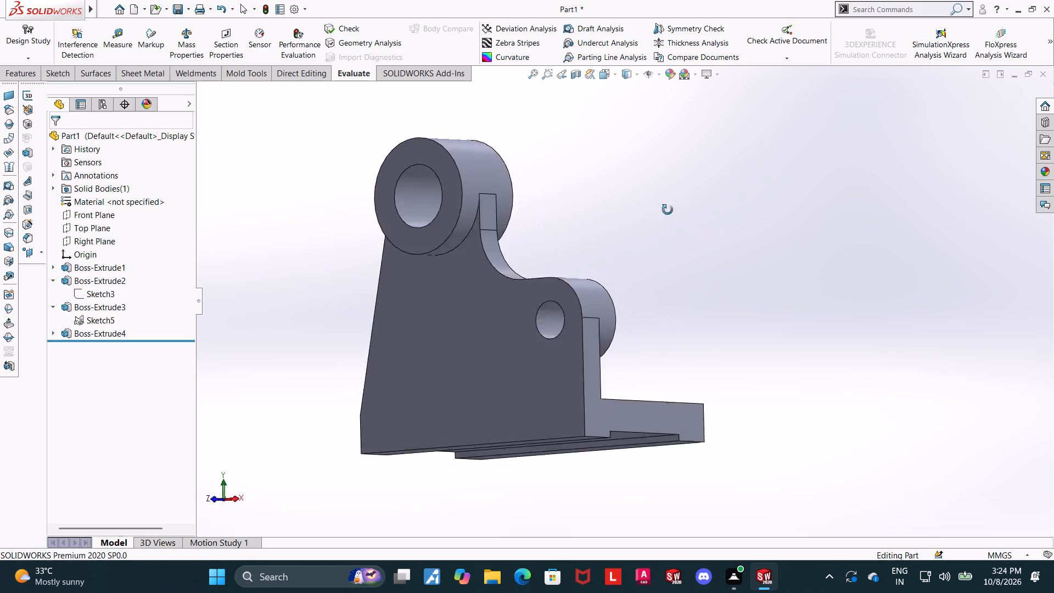
{"action": "middle_click_drag", "start_coordinate": [668, 210], "coordinate": [525, 235]}
{"action": "left_click", "coordinate": [612, 72]}
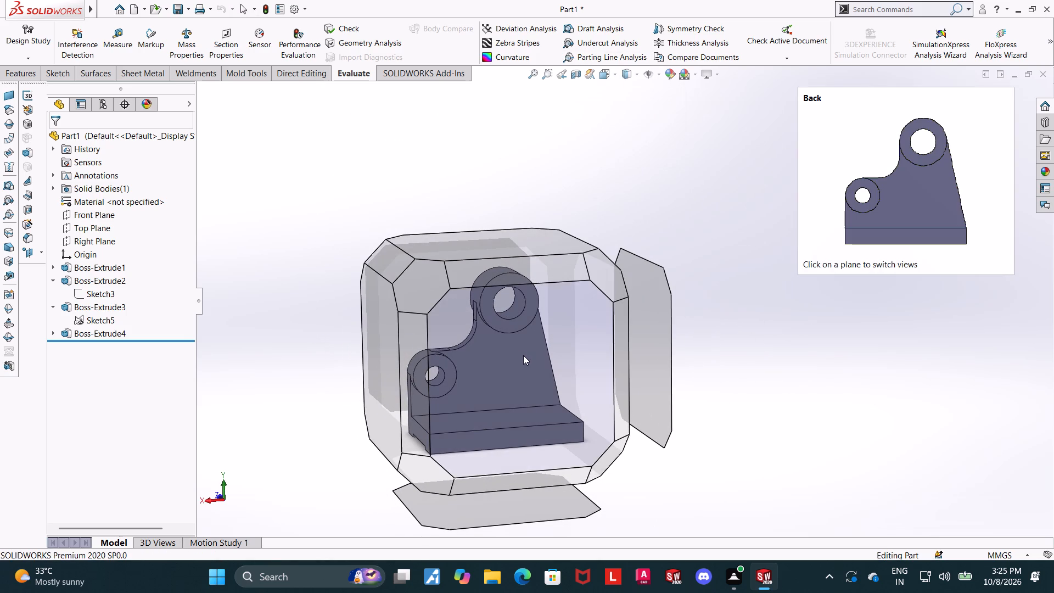
{"action": "left_click", "coordinate": [523, 355]}
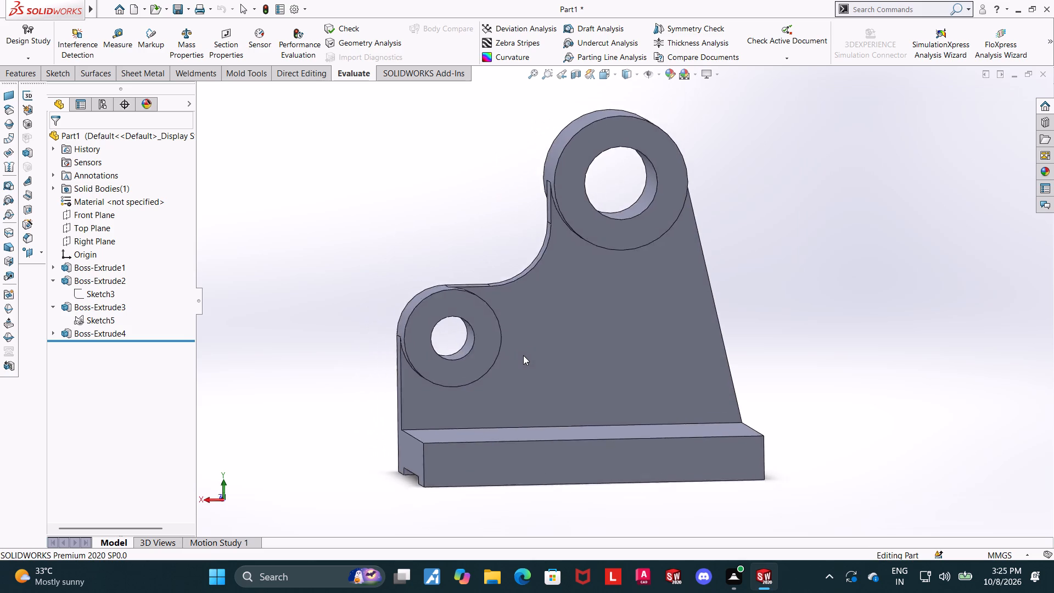
{"action": "scroll", "coordinate": [536, 352], "scroll_direction": "up", "scroll_amount": 3}
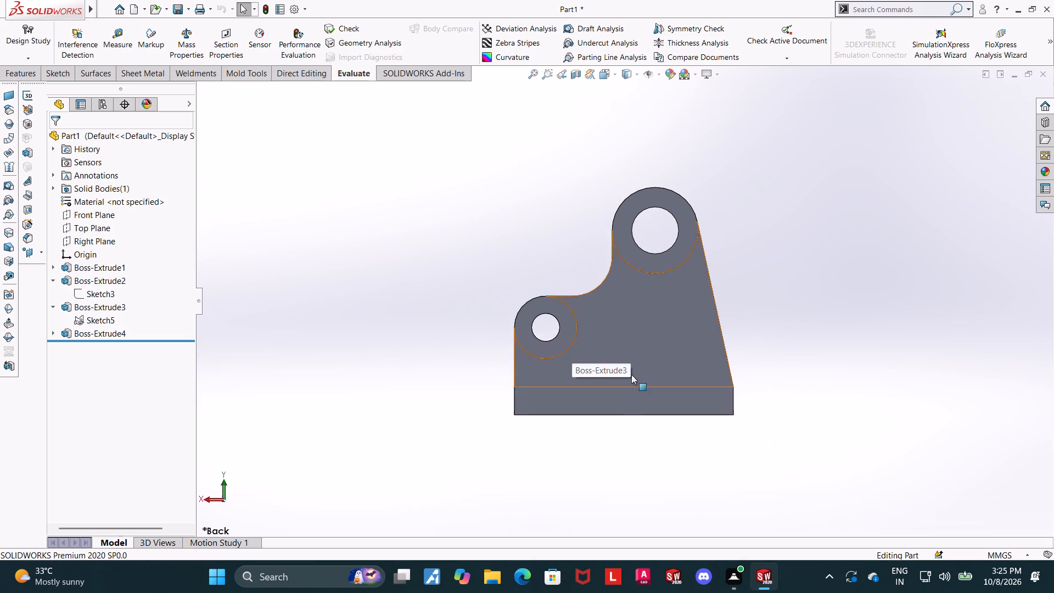
{"action": "middle_click_drag", "start_coordinate": [647, 382], "coordinate": [888, 407]}
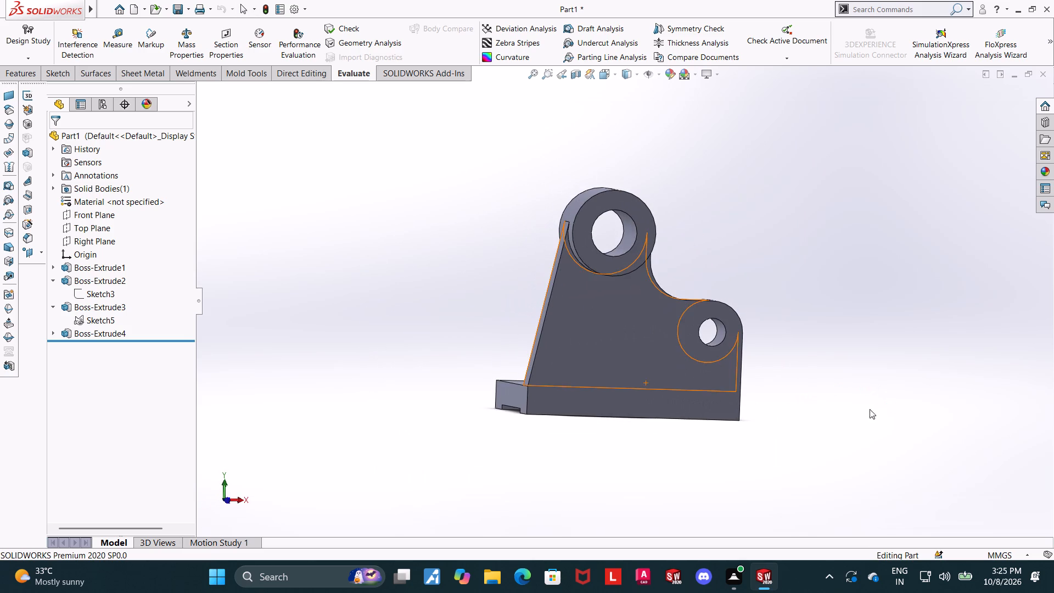
{"action": "middle_click_drag", "start_coordinate": [856, 361], "coordinate": [625, 353]}
{"action": "scroll", "coordinate": [643, 351], "scroll_direction": "up", "scroll_amount": 1}
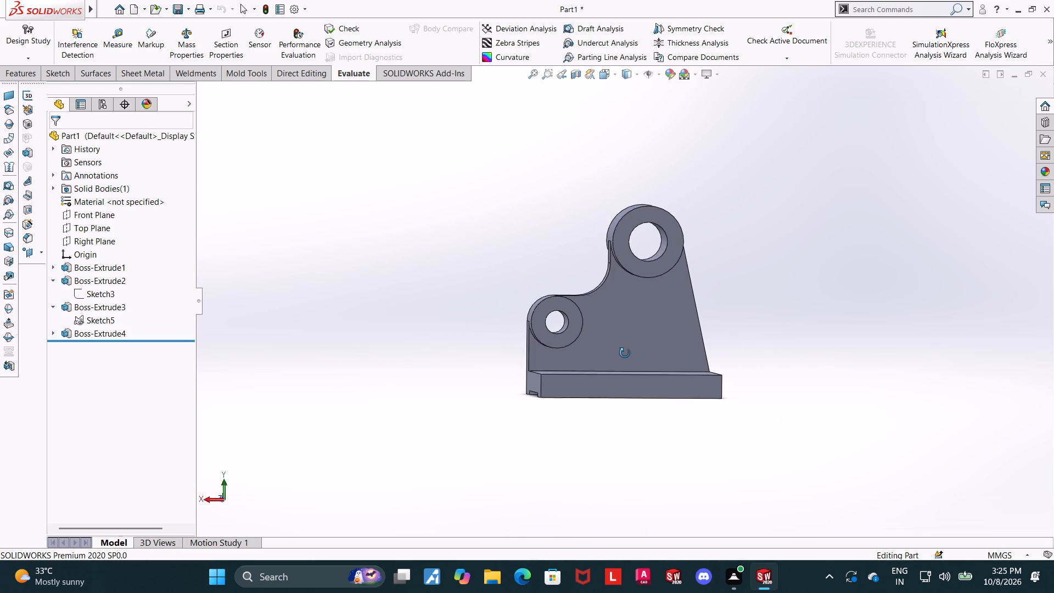
{"action": "middle_click_drag", "start_coordinate": [625, 353], "coordinate": [627, 354]}
{"action": "scroll", "coordinate": [627, 354], "scroll_direction": "up", "scroll_amount": 1}
{"action": "scroll", "coordinate": [788, 255], "scroll_direction": "down", "scroll_amount": 2}
{"action": "middle_click_drag", "start_coordinate": [752, 277], "coordinate": [739, 303]}
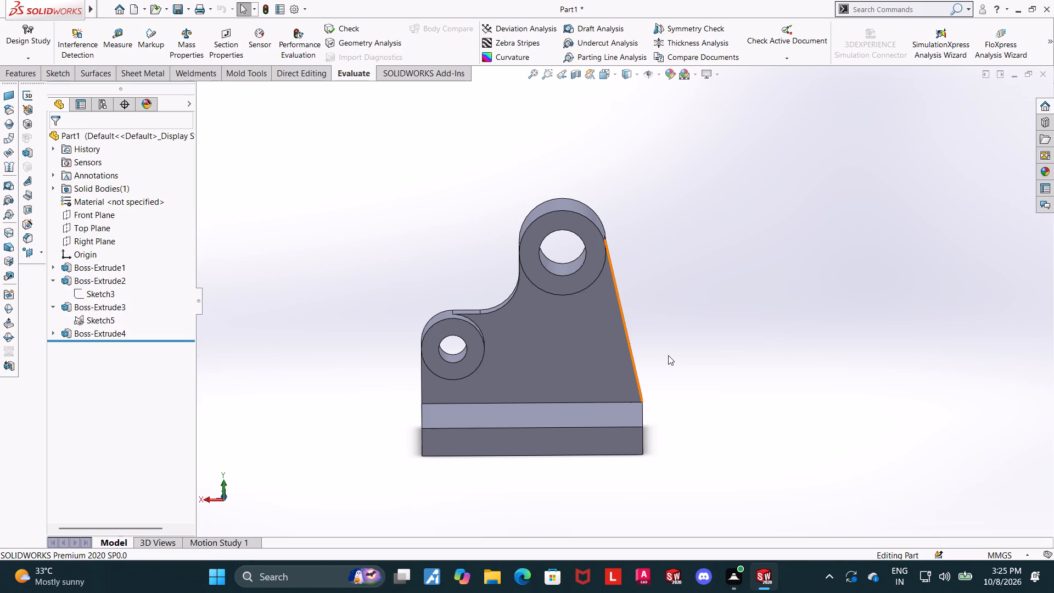
{"action": "left_click", "coordinate": [652, 355]}
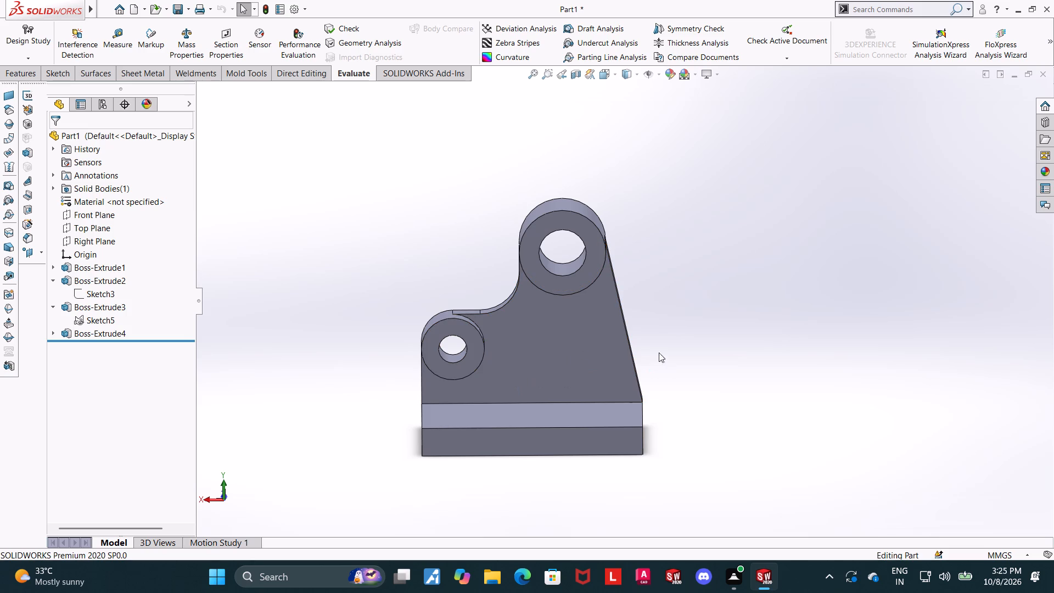
Start a sketch on the base's top face and orient the view normal to it.
{"action": "left_click", "coordinate": [53, 305]}
{"action": "left_click", "coordinate": [55, 282]}
{"action": "scroll", "coordinate": [709, 381], "scroll_direction": "up", "scroll_amount": 1}
{"action": "middle_click", "coordinate": [709, 381]}
{"action": "middle_click_drag", "start_coordinate": [720, 374], "coordinate": [722, 457]}
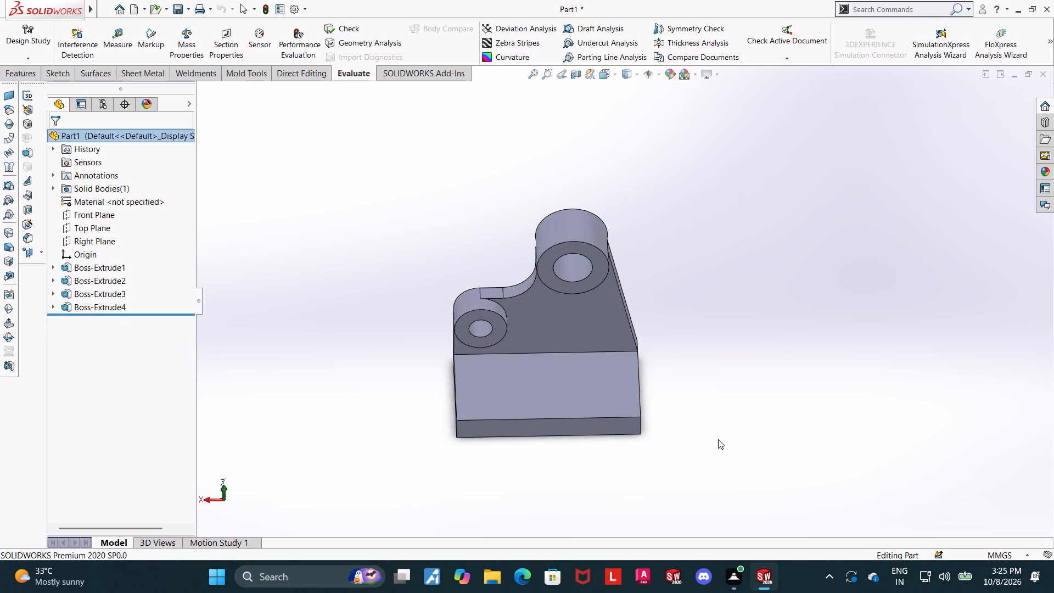
{"action": "left_click", "coordinate": [564, 394]}
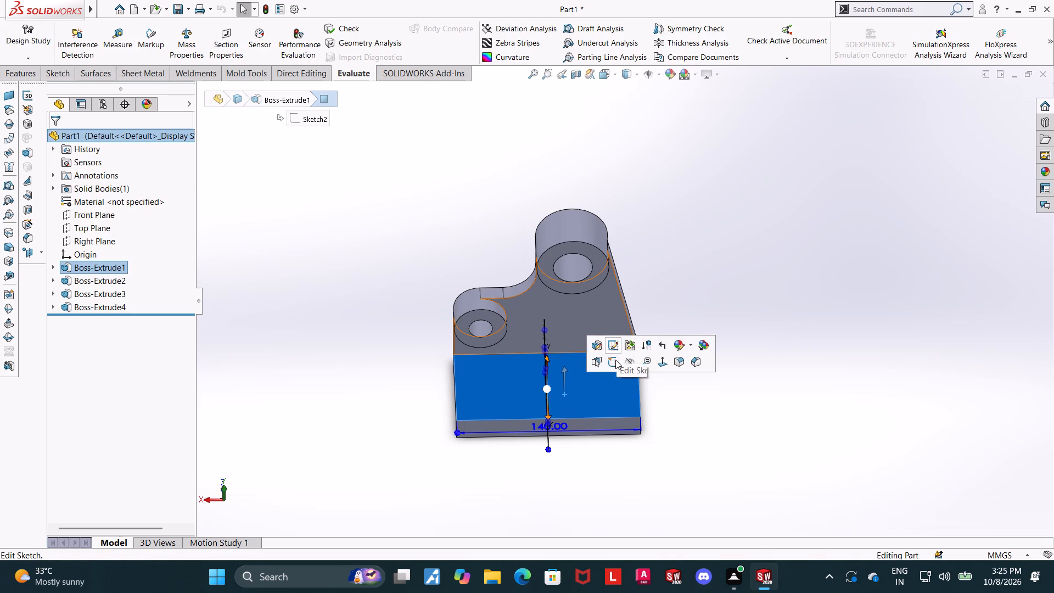
{"action": "left_click", "coordinate": [615, 360]}
{"action": "left_click", "coordinate": [68, 323]}
{"action": "left_click", "coordinate": [98, 306]}
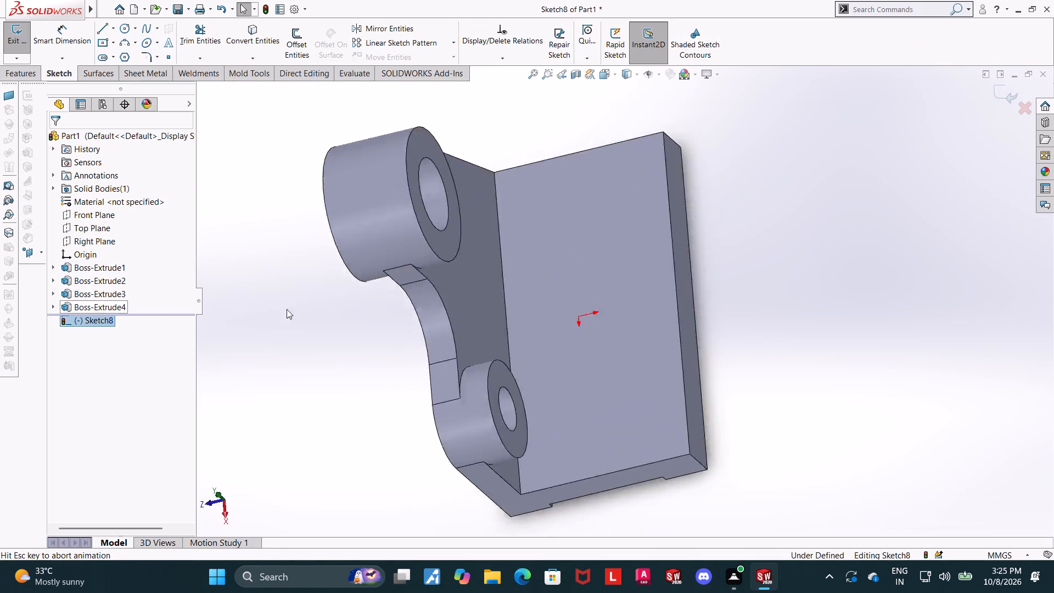
Sketch a circle of 16 mm diameter on the base's top face, on the large boss side, clear of the upright plate.
{"action": "left_click", "coordinate": [121, 30]}
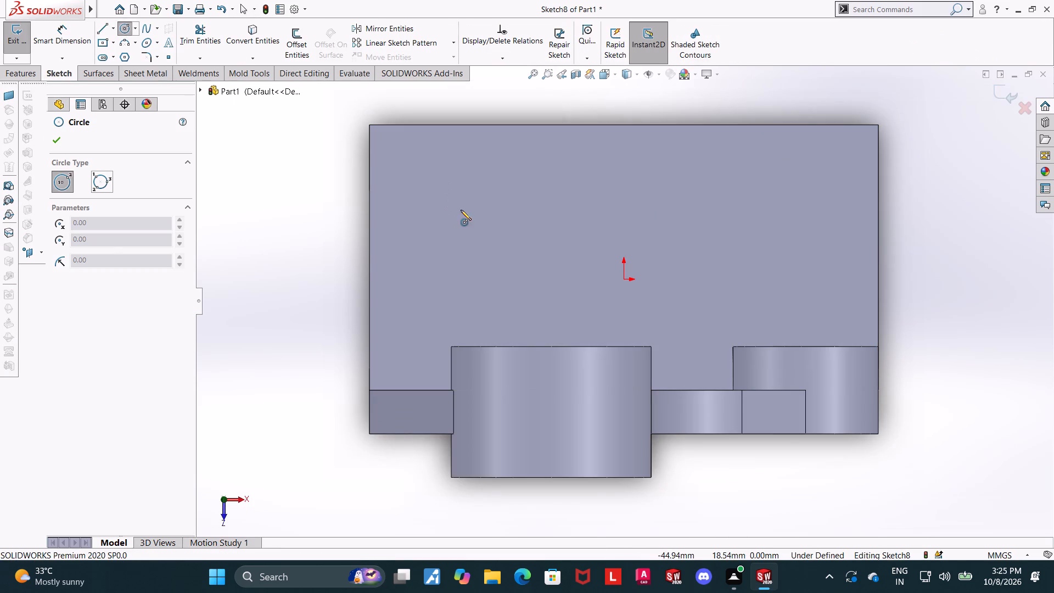
{"action": "left_click", "coordinate": [480, 213]}
{"action": "left_click", "coordinate": [515, 182]}
{"action": "key", "text": "Escape"}
{"action": "left_click", "coordinate": [58, 36]}
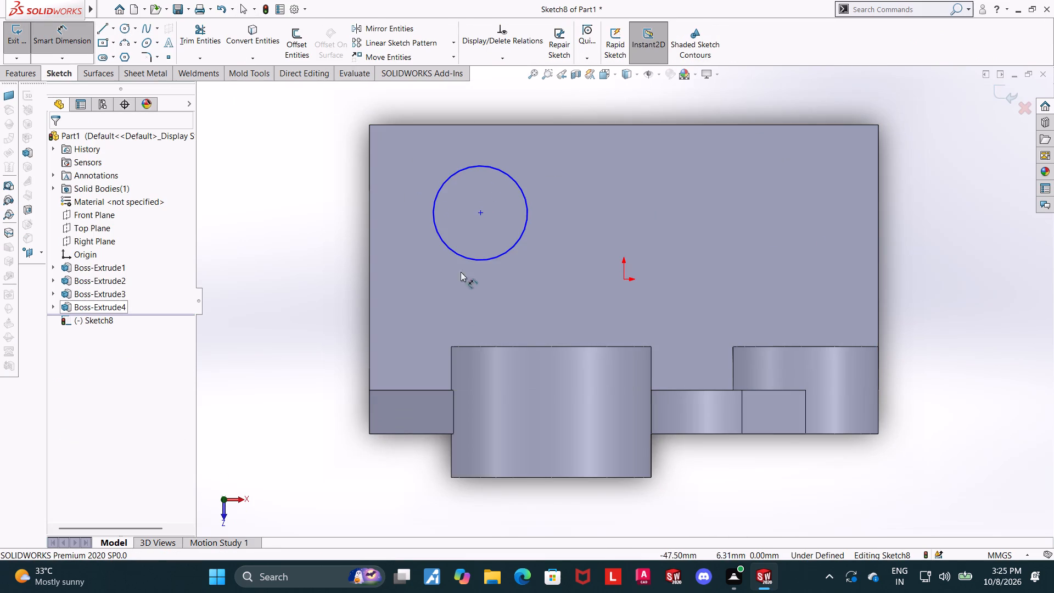
{"action": "left_click", "coordinate": [479, 260]}
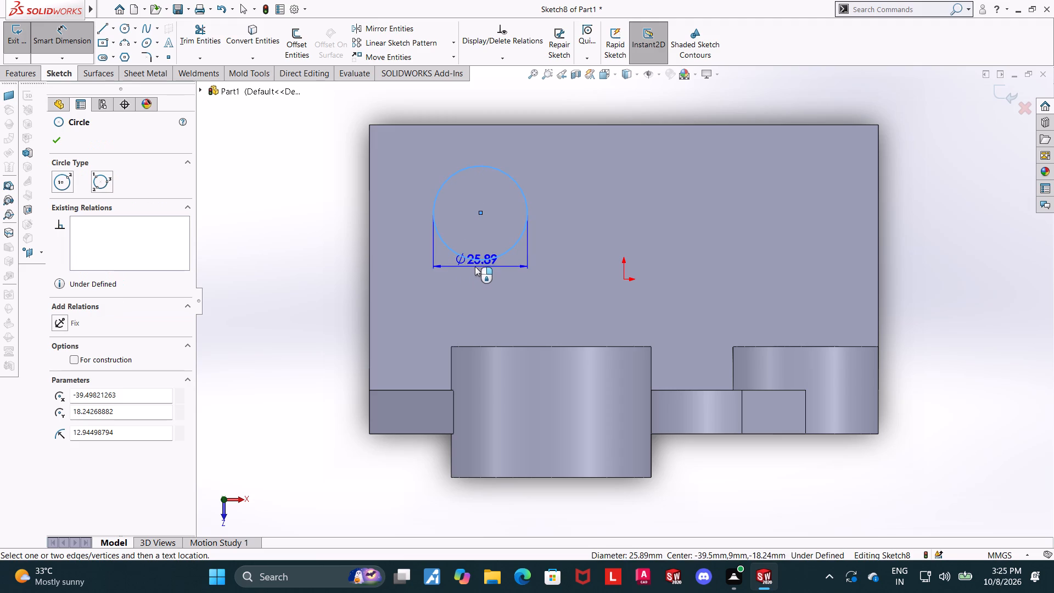
{"action": "left_click", "coordinate": [474, 272]}
{"action": "type", "text": "15"}
{"action": "key", "text": "BackSpace"}
{"action": "key", "text": "6"}
{"action": "key", "text": "Return"}
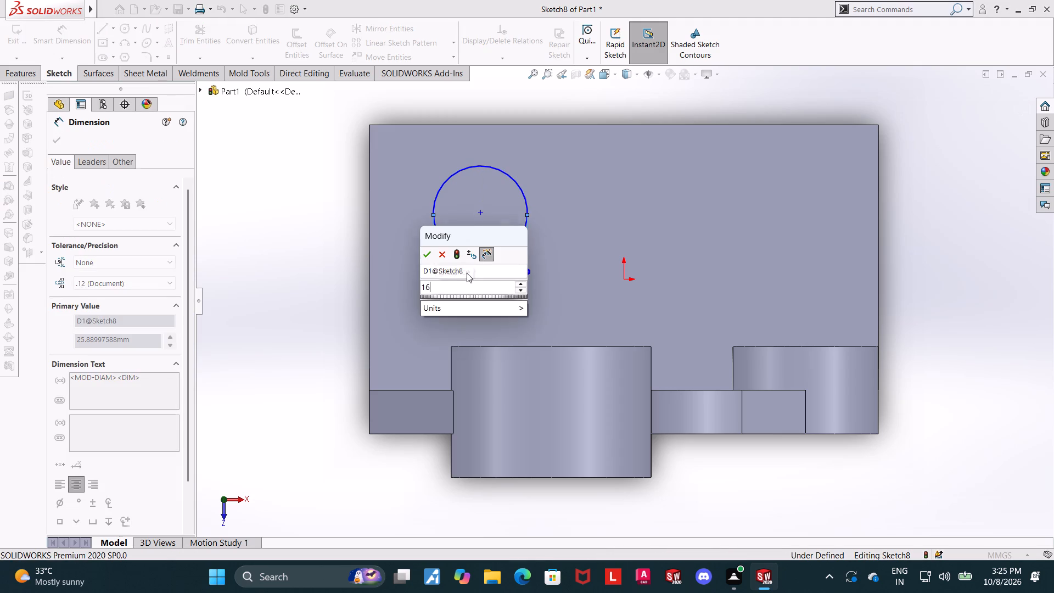
{"action": "key", "text": "Escape"}
{"action": "key", "text": "Escape"}
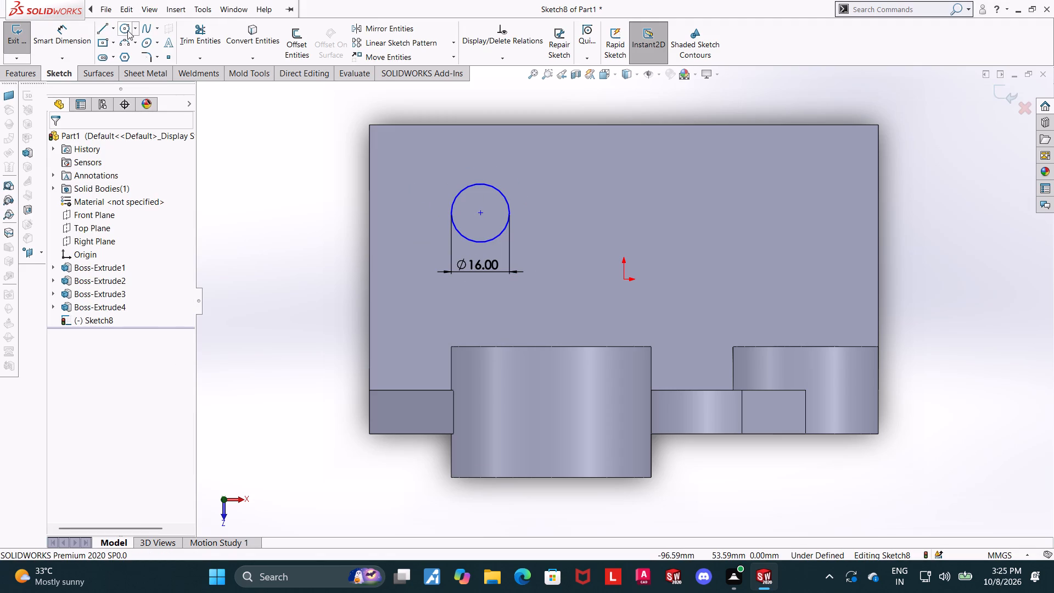
Sketch a second circle level with the first on the small boss side and make the two circles equal.
{"action": "left_click", "coordinate": [127, 30]}
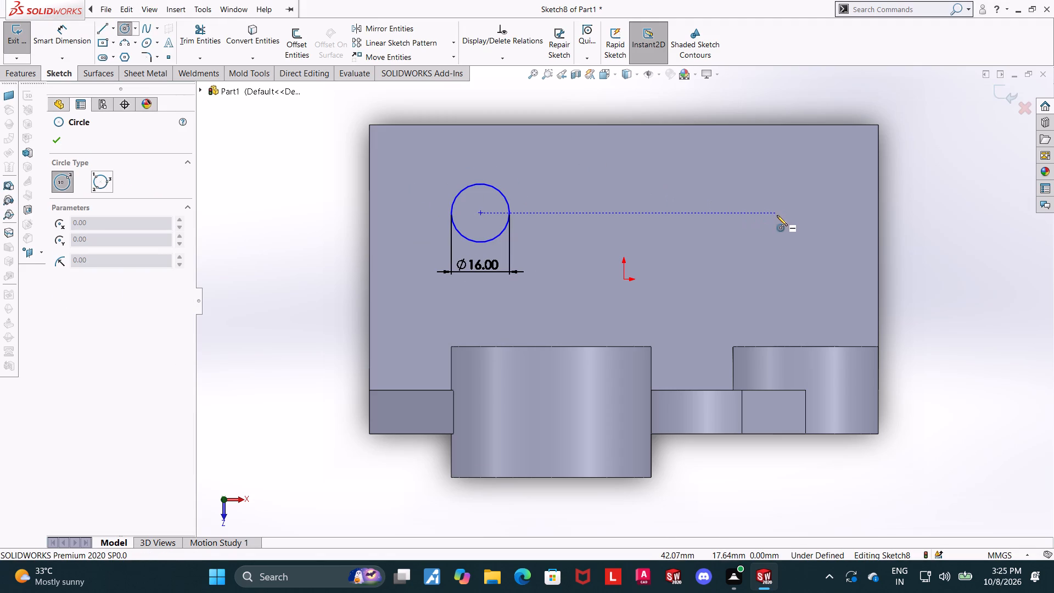
{"action": "left_click", "coordinate": [777, 215]}
{"action": "left_click", "coordinate": [809, 185]}
{"action": "key", "text": "Escape"}
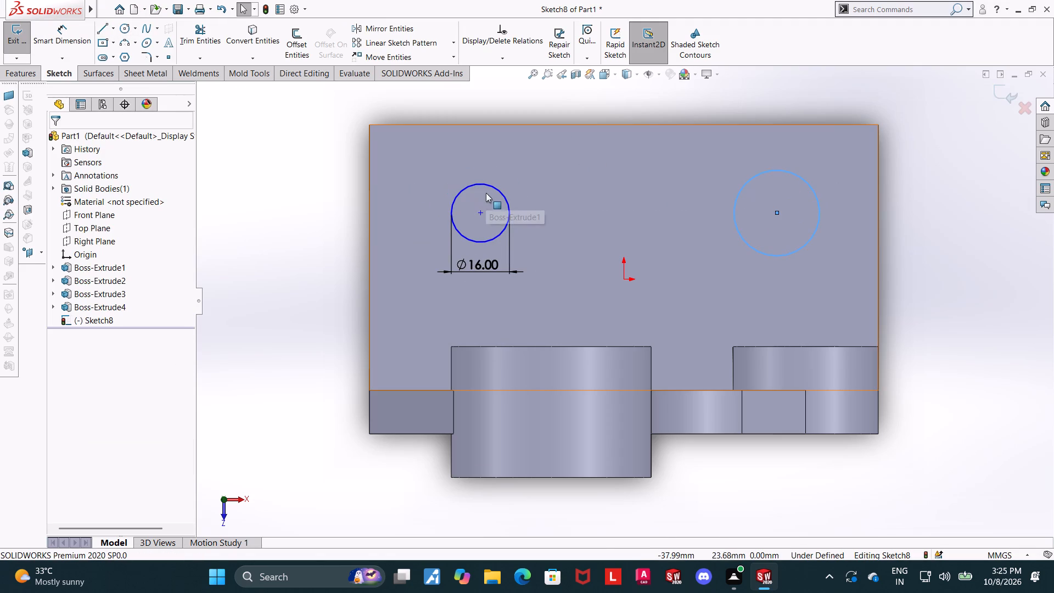
{"action": "left_click", "coordinate": [487, 187]}
{"action": "left_click", "coordinate": [765, 171], "text": "ctrl"}
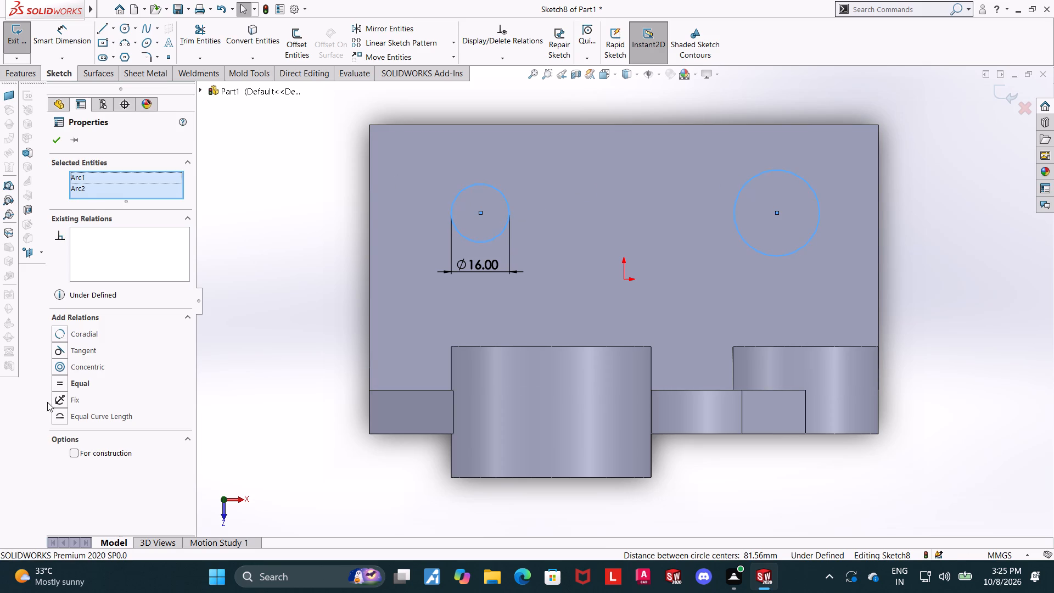
{"action": "left_click", "coordinate": [57, 385]}
{"action": "key", "text": "Escape"}
Dimension the second circle's centre 35 mm from the base's short edge on the small boss side.
{"action": "left_click", "coordinate": [60, 32]}
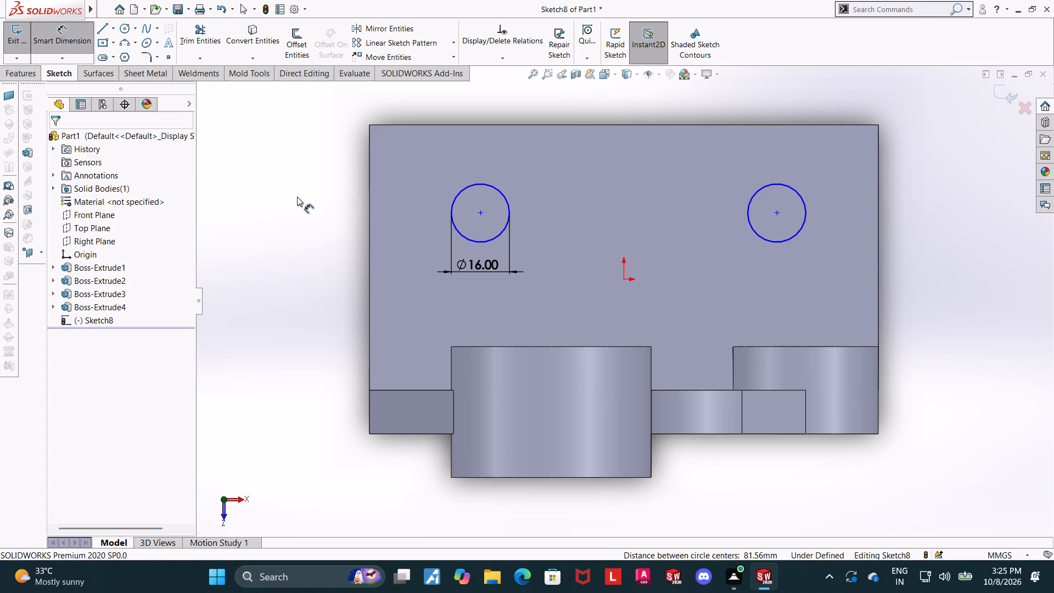
{"action": "left_click", "coordinate": [775, 213]}
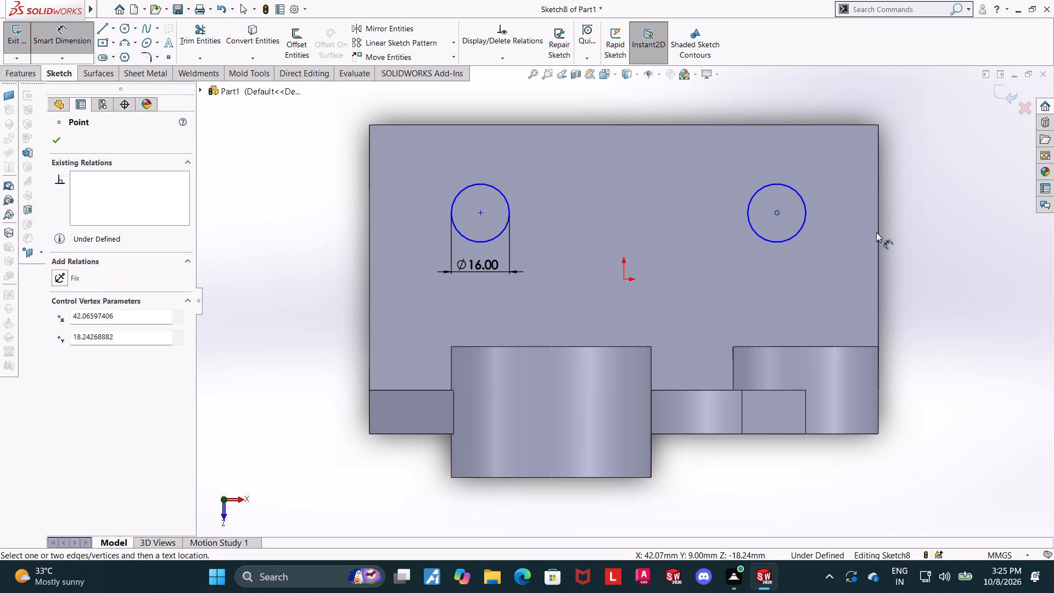
{"action": "left_click", "coordinate": [877, 232]}
{"action": "scroll", "coordinate": [871, 234], "scroll_direction": "down", "scroll_amount": 1}
{"action": "scroll", "coordinate": [797, 166], "scroll_direction": "up", "scroll_amount": 3}
{"action": "left_click", "coordinate": [749, 163]}
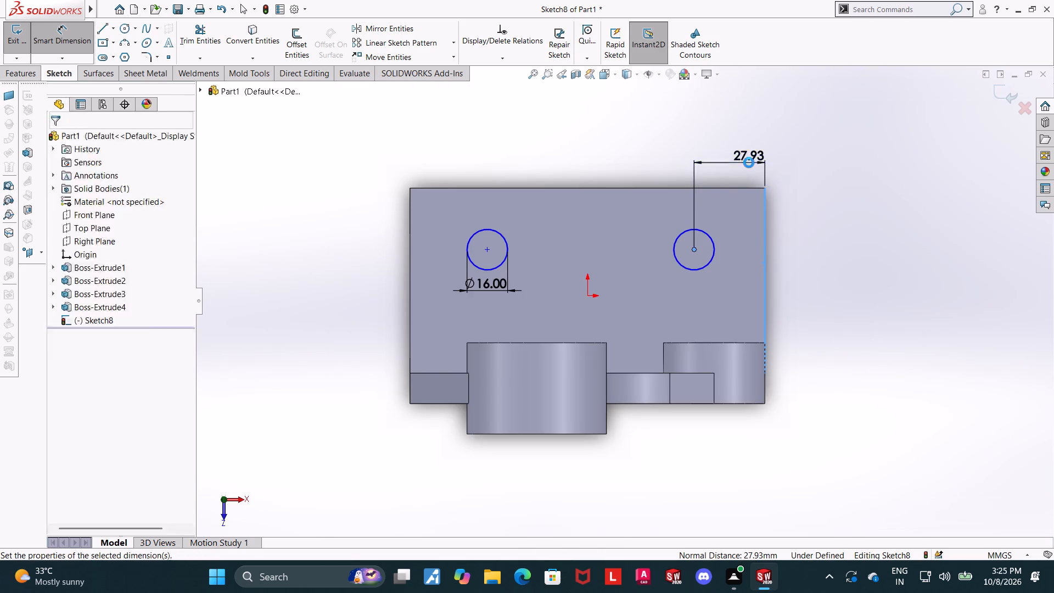
{"action": "type", "text": "35"}
{"action": "key", "text": "Return"}
{"action": "key", "text": "Escape"}
{"action": "key", "text": "Escape"}
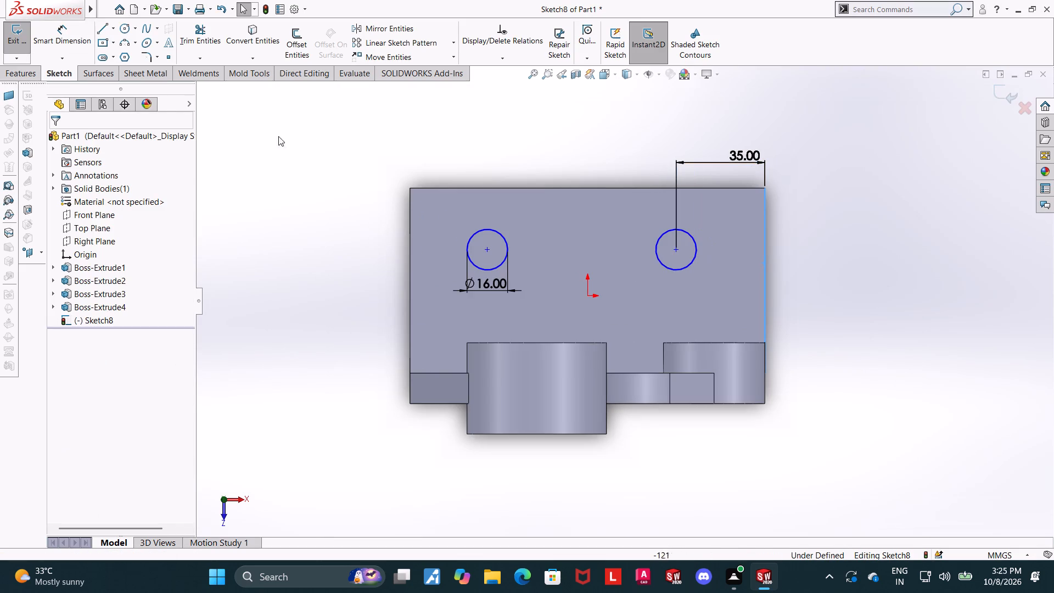
Dimension the centre-to-centre distance between the two circles on the base as 70 mm.
{"action": "left_click", "coordinate": [83, 36]}
{"action": "left_click", "coordinate": [676, 249]}
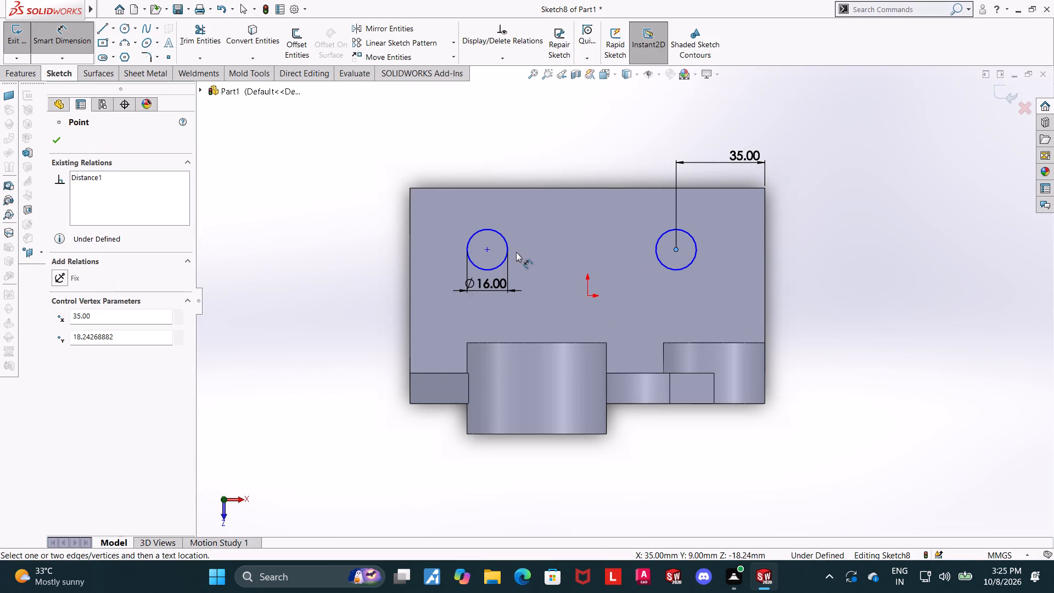
{"action": "left_click", "coordinate": [488, 248]}
{"action": "left_click", "coordinate": [560, 161]}
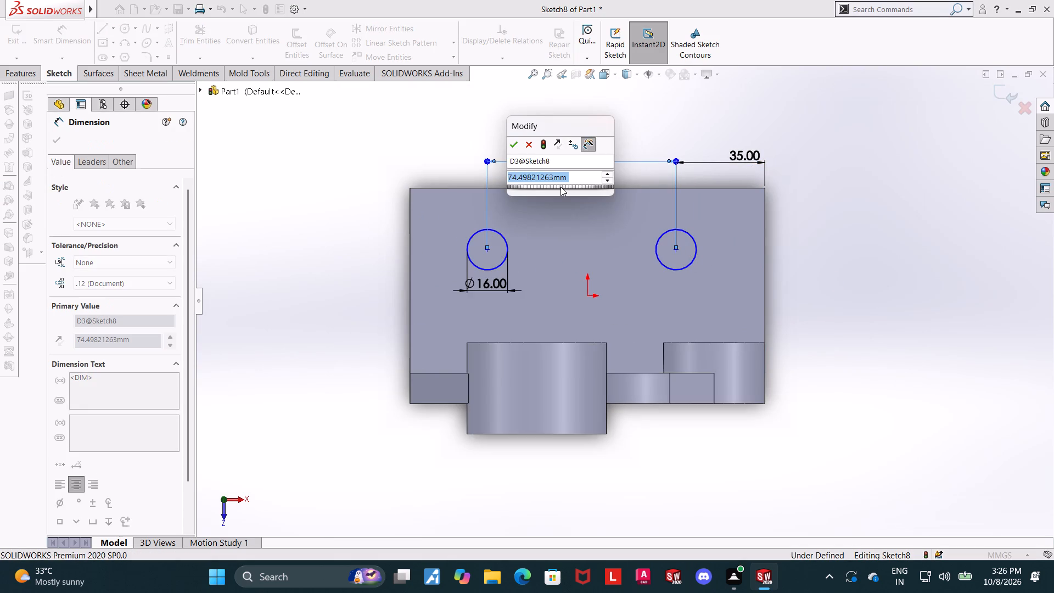
{"action": "type", "text": "70"}
{"action": "key", "text": "Return"}
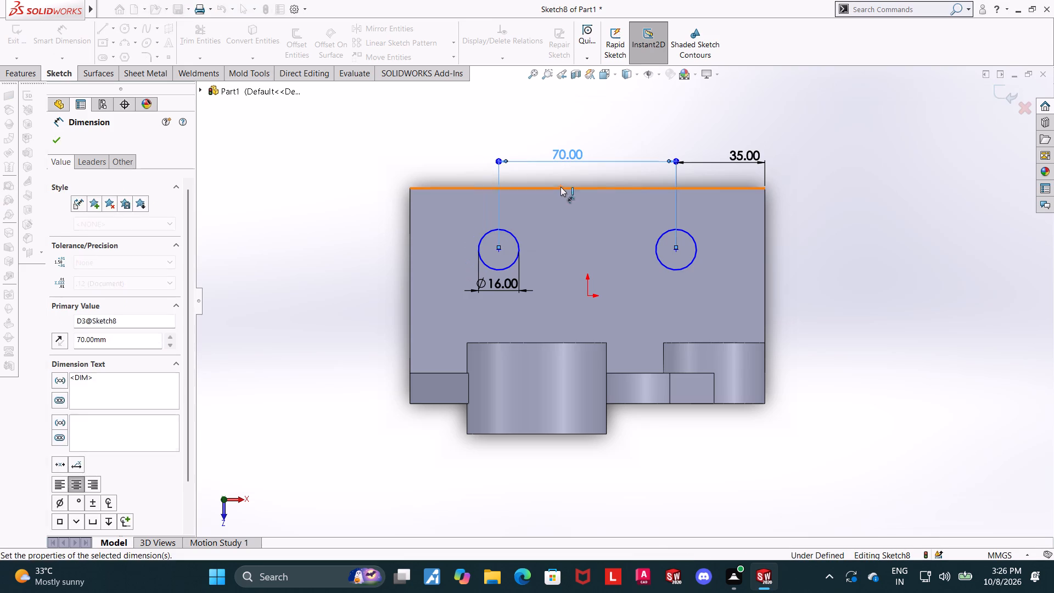
{"action": "key", "text": "Escape"}
{"action": "key", "text": "Escape"}
Dimension the small-boss-side circle's centre 30 mm from the base's long edge opposite the upright plate.
{"action": "left_click", "coordinate": [65, 31]}
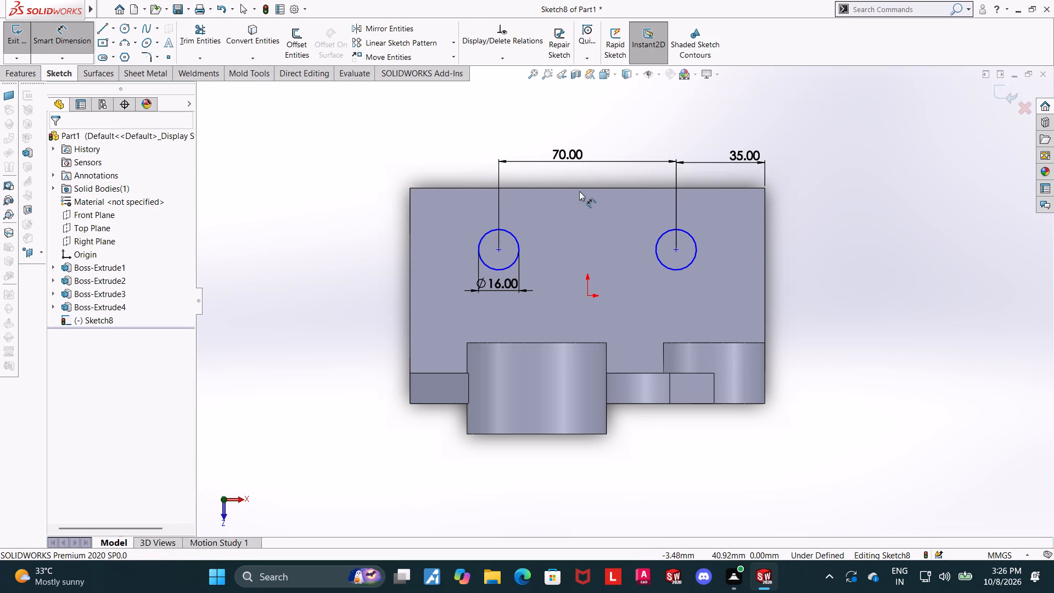
{"action": "left_click", "coordinate": [580, 187]}
{"action": "left_click", "coordinate": [678, 249]}
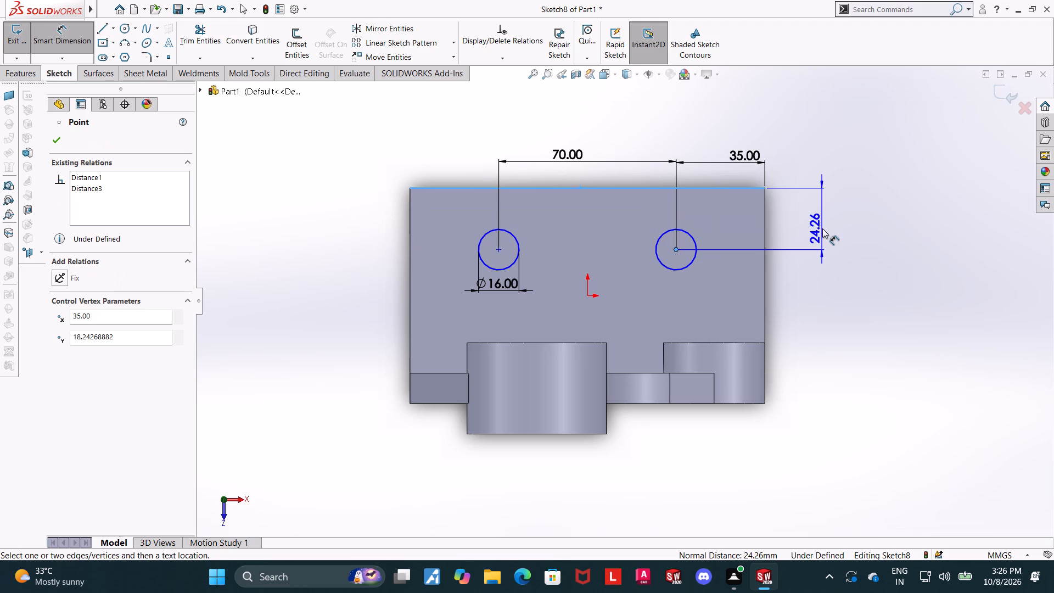
{"action": "left_click", "coordinate": [822, 228]}
{"action": "type", "text": "30"}
{"action": "key", "text": "Return"}
{"action": "key", "text": "Escape"}
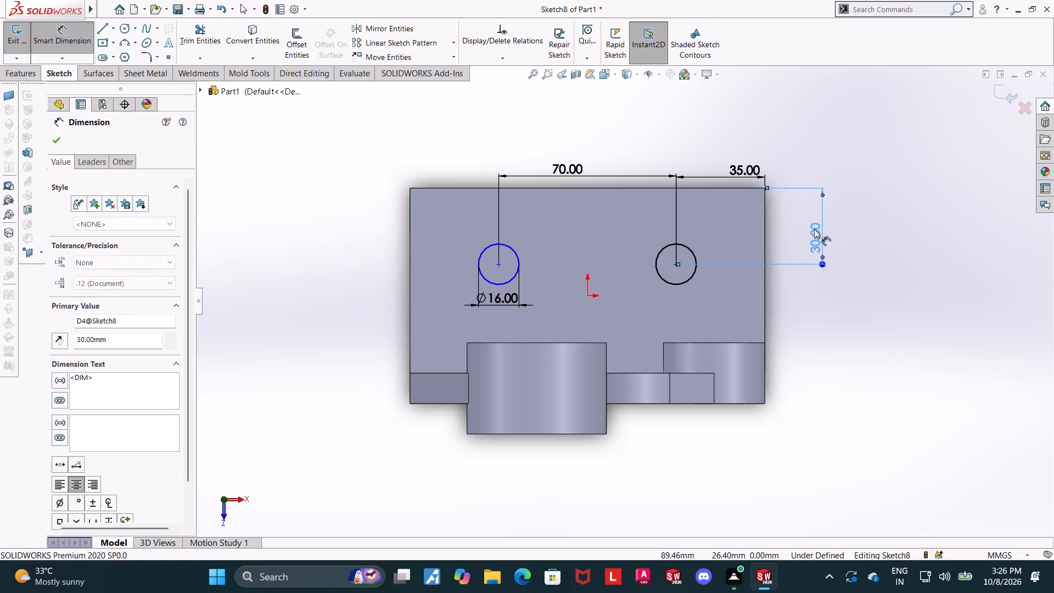
{"action": "key", "text": "Escape"}
Add a horizontal relation between the two circle centres and exit the sketch.
{"action": "left_click", "coordinate": [497, 264], "text": "ctrl"}
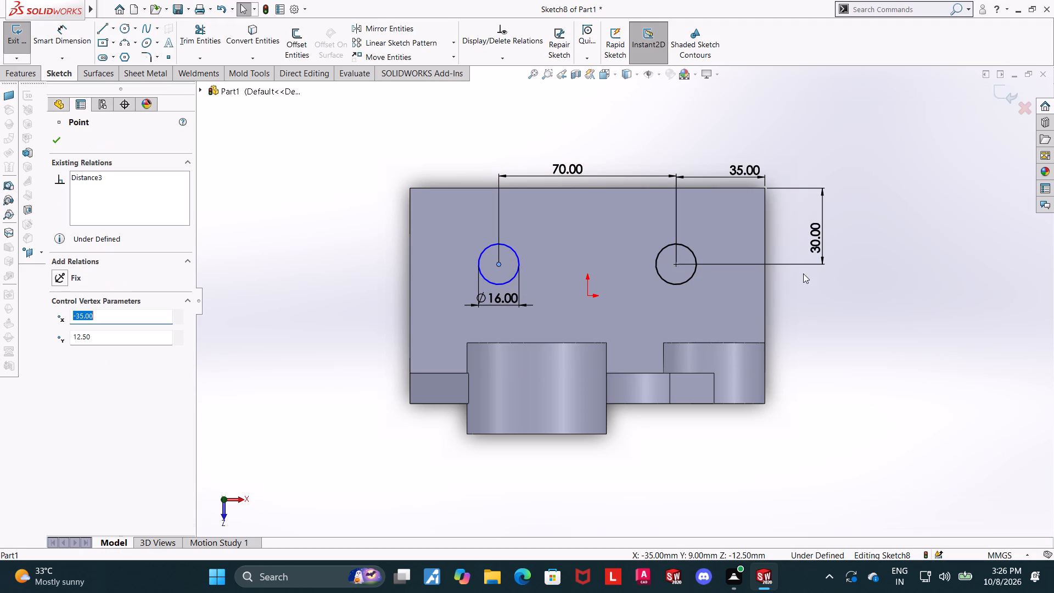
{"action": "left_click", "coordinate": [674, 265], "text": "ctrl"}
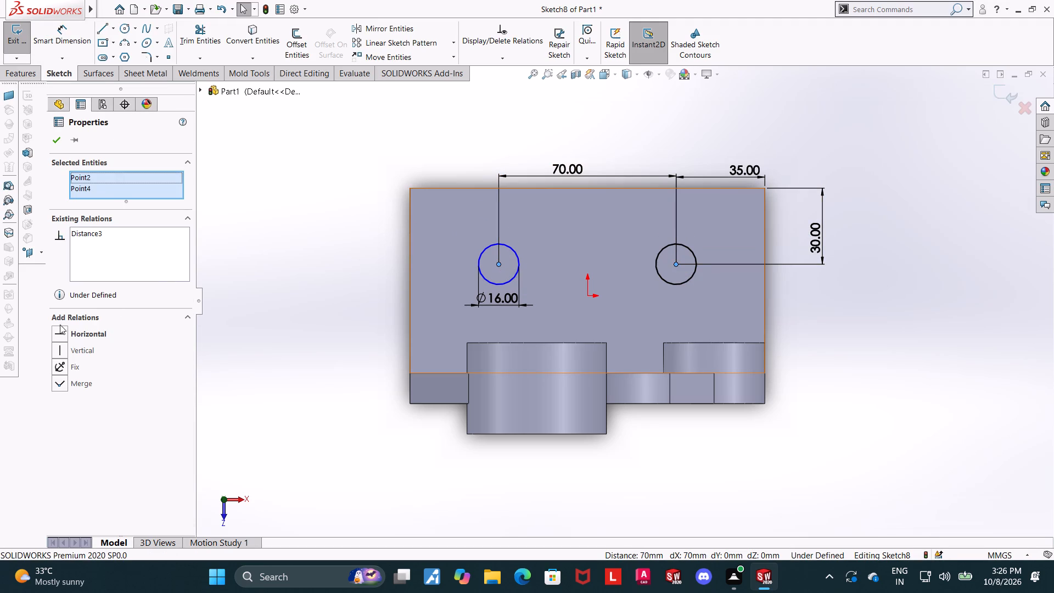
{"action": "left_click", "coordinate": [60, 327]}
{"action": "key", "text": "Escape"}
{"action": "key", "text": "Escape"}
{"action": "scroll", "coordinate": [897, 321], "scroll_direction": "up", "scroll_amount": 3}
{"action": "middle_click_drag", "start_coordinate": [811, 287], "coordinate": [688, 154]}
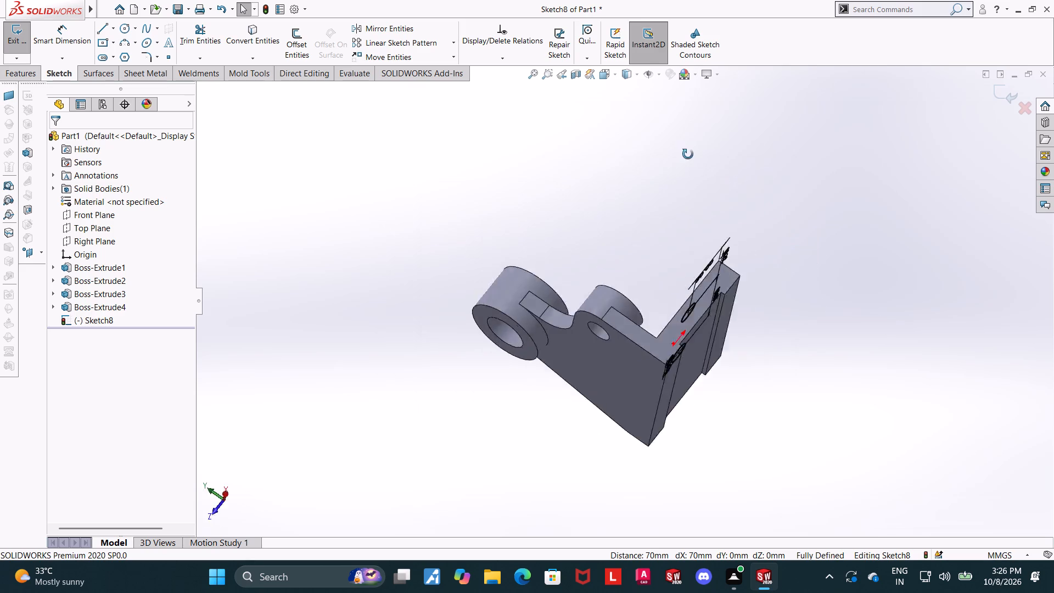
{"action": "middle_click_drag", "start_coordinate": [688, 154], "coordinate": [662, 427]}
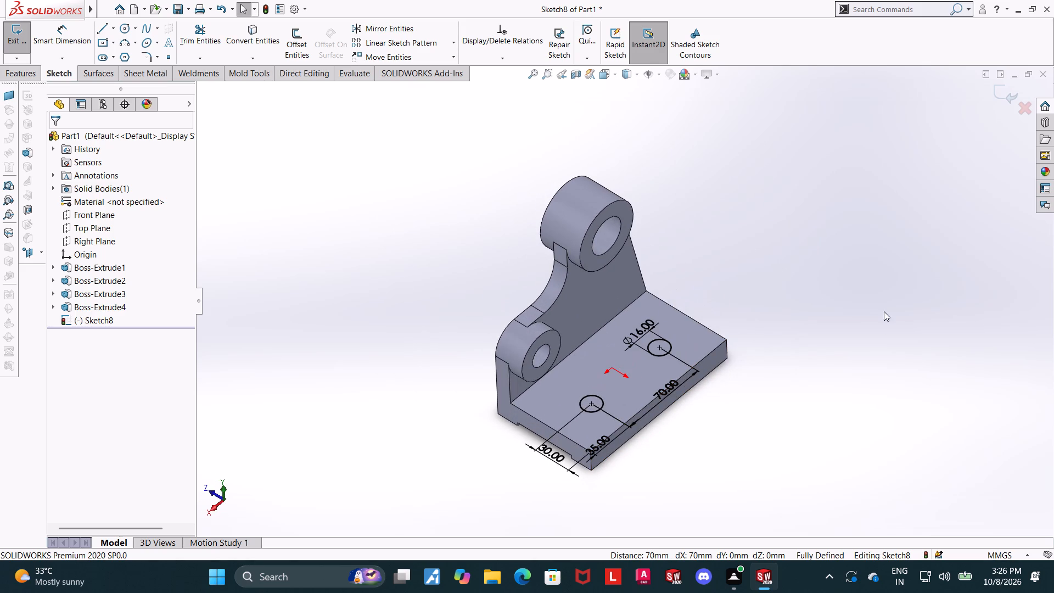
{"action": "left_click", "coordinate": [998, 86]}
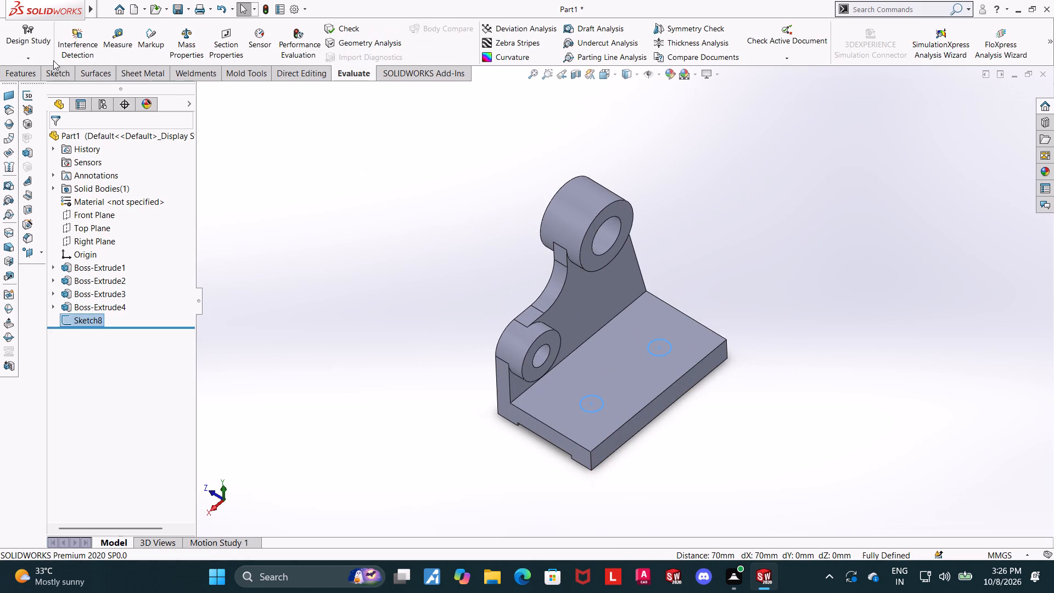
Cut-extrude the two circles blind, 12 mm deep, down into the base.
{"action": "left_click", "coordinate": [36, 70]}
{"action": "left_click", "coordinate": [184, 45]}
{"action": "middle_click_drag", "start_coordinate": [373, 214], "coordinate": [373, 183]}
{"action": "scroll", "coordinate": [373, 183], "scroll_direction": "up", "scroll_amount": 1}
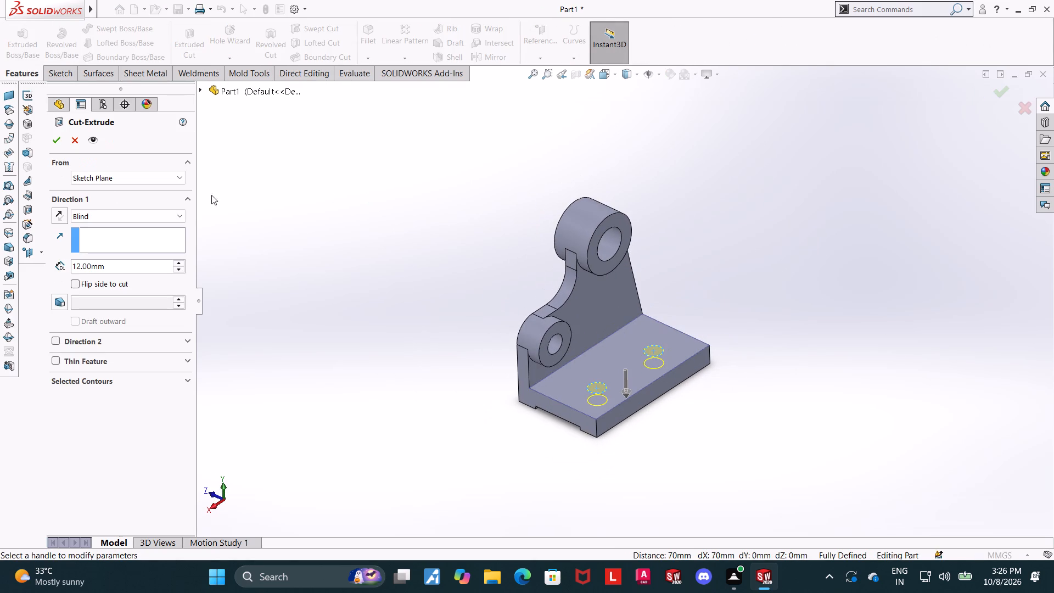
{"action": "left_click", "coordinate": [55, 133]}
{"action": "left_click", "coordinate": [304, 278]}
{"action": "scroll", "coordinate": [720, 373], "scroll_direction": "up", "scroll_amount": 1}
{"action": "middle_click_drag", "start_coordinate": [720, 379], "coordinate": [717, 351]}
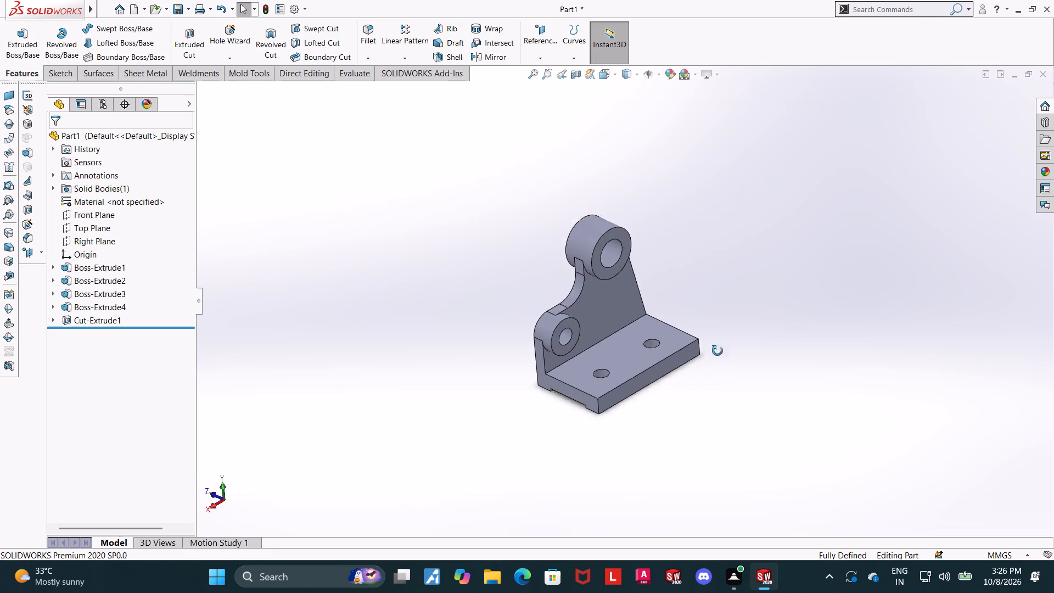
{"action": "middle_click_drag", "start_coordinate": [717, 351], "coordinate": [726, 337]}
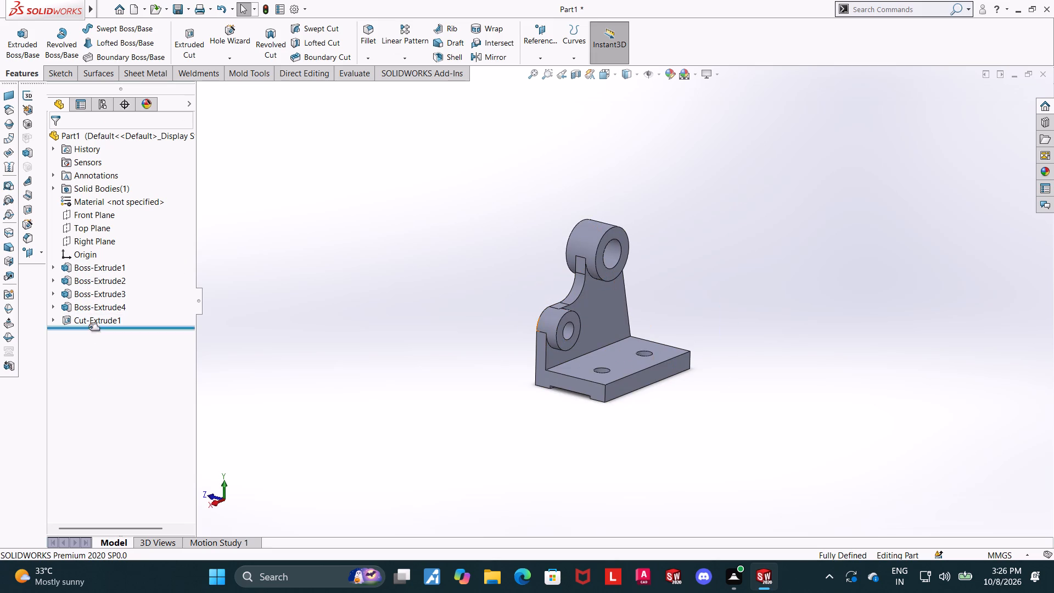
Edit the hole cut so Direction 1 ends Up To Next and Direction 2 runs Through All.
{"action": "left_click", "coordinate": [89, 323]}
{"action": "left_click", "coordinate": [100, 292]}
{"action": "left_click", "coordinate": [100, 218]}
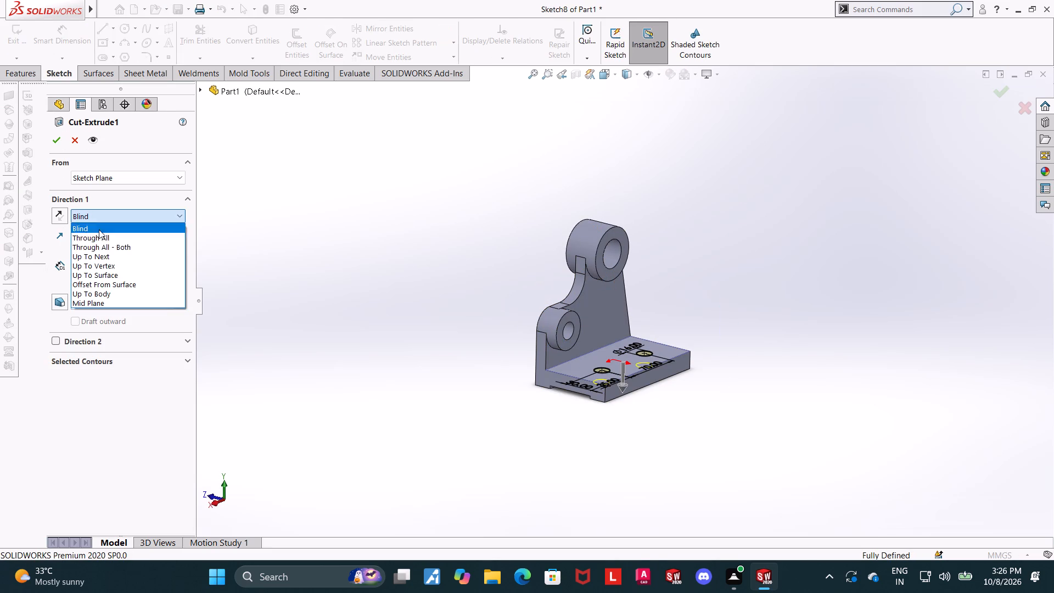
{"action": "left_click", "coordinate": [99, 250]}
{"action": "left_click", "coordinate": [96, 217]}
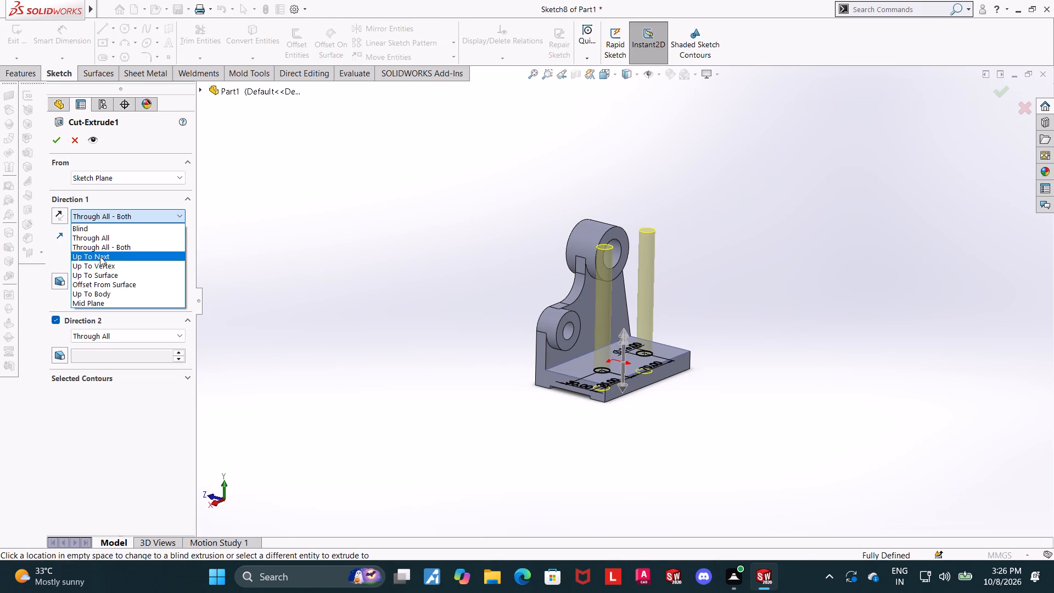
{"action": "left_click", "coordinate": [100, 256]}
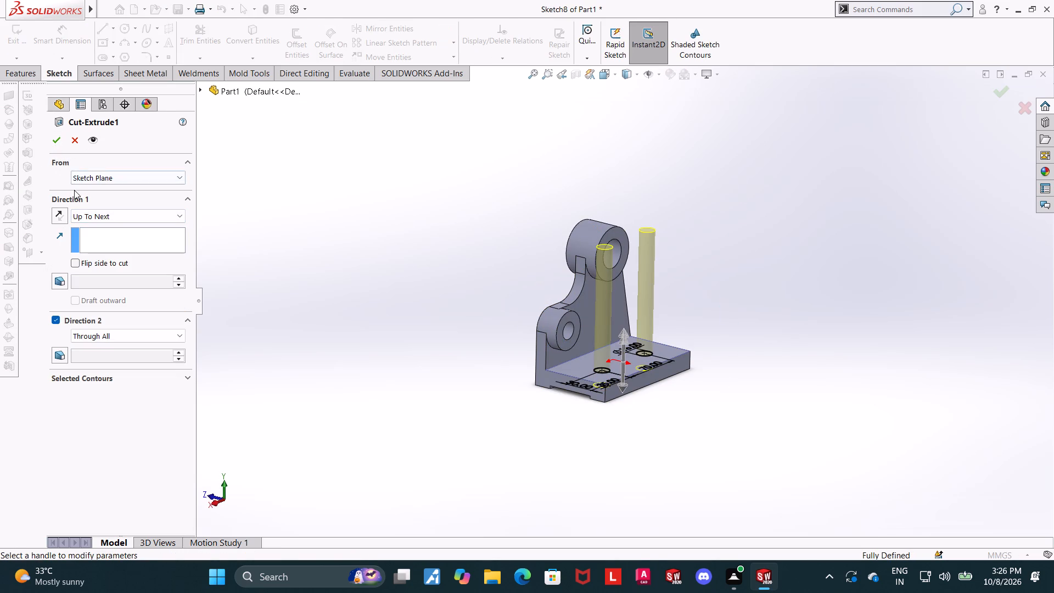
{"action": "left_click", "coordinate": [59, 139]}
{"action": "left_click", "coordinate": [354, 350]}
Examine the two base holes, the upright plate and the bosses from several angles and close up.
{"action": "middle_click_drag", "start_coordinate": [522, 368], "coordinate": [529, 340]}
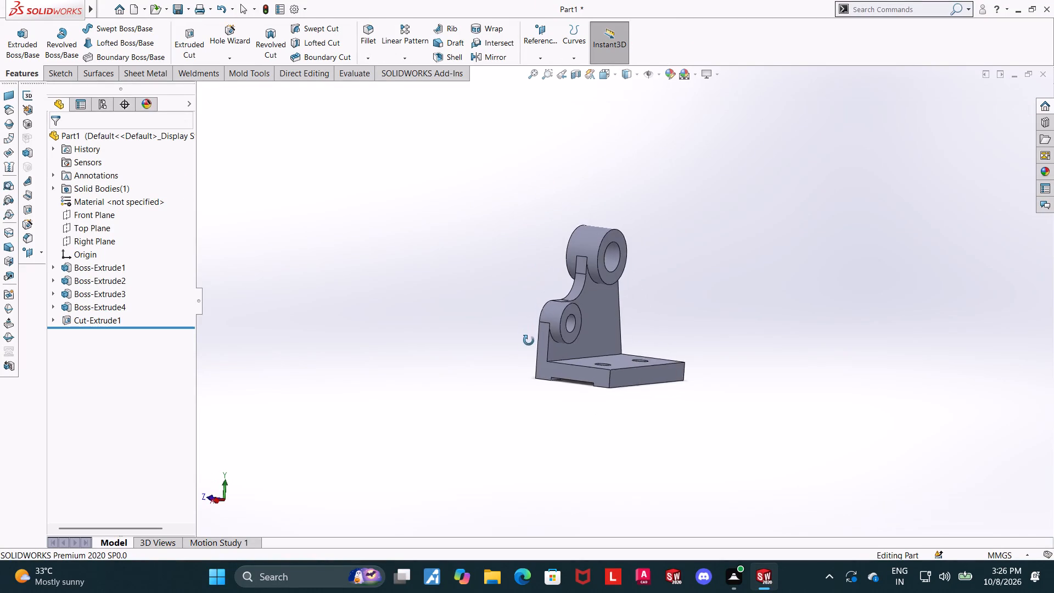
{"action": "middle_click_drag", "start_coordinate": [529, 340], "coordinate": [516, 376]}
{"action": "scroll", "coordinate": [872, 309], "scroll_direction": "down", "scroll_amount": 1}
{"action": "middle_click_drag", "start_coordinate": [907, 292], "coordinate": [901, 322]}
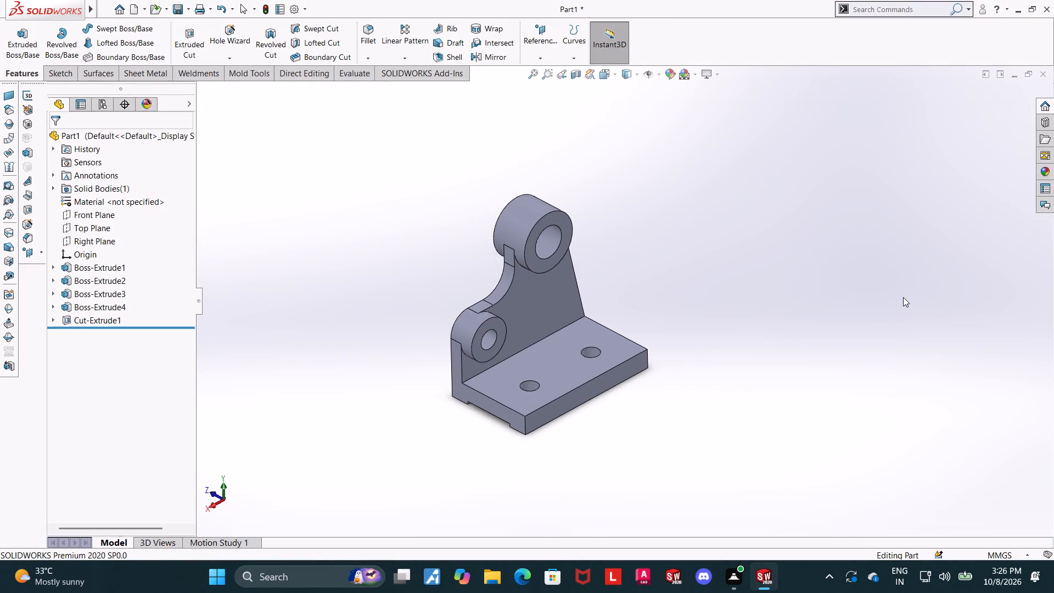
{"action": "scroll", "coordinate": [903, 297], "scroll_direction": "down", "scroll_amount": 2}
{"action": "scroll", "coordinate": [382, 271], "scroll_direction": "up", "scroll_amount": 2}
{"action": "scroll", "coordinate": [382, 271], "scroll_direction": "down", "scroll_amount": 5}
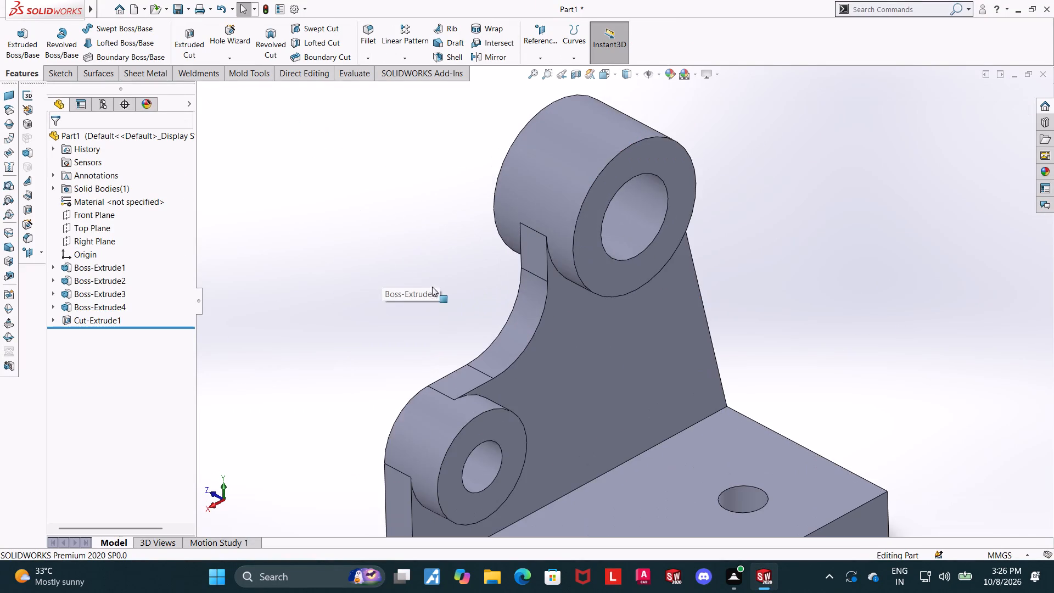
{"action": "scroll", "coordinate": [579, 429], "scroll_direction": "up", "scroll_amount": 4}
{"action": "scroll", "coordinate": [733, 343], "scroll_direction": "down", "scroll_amount": 3}
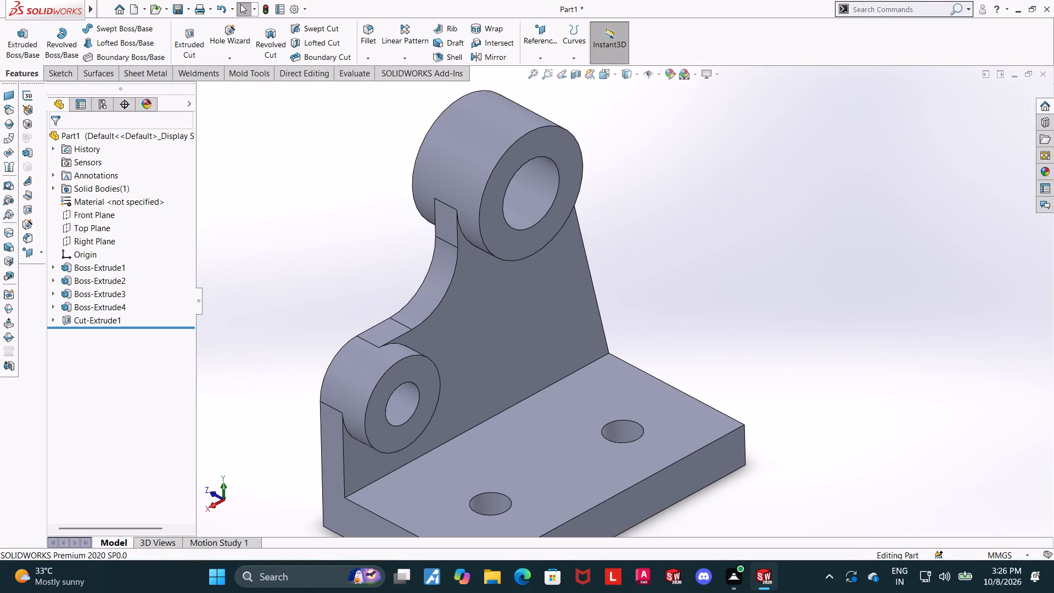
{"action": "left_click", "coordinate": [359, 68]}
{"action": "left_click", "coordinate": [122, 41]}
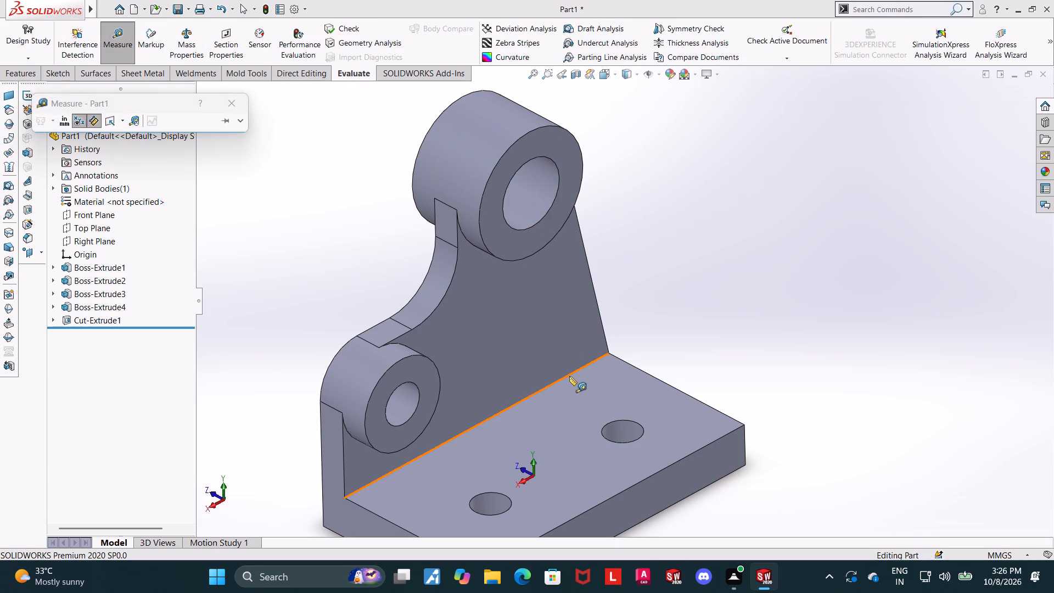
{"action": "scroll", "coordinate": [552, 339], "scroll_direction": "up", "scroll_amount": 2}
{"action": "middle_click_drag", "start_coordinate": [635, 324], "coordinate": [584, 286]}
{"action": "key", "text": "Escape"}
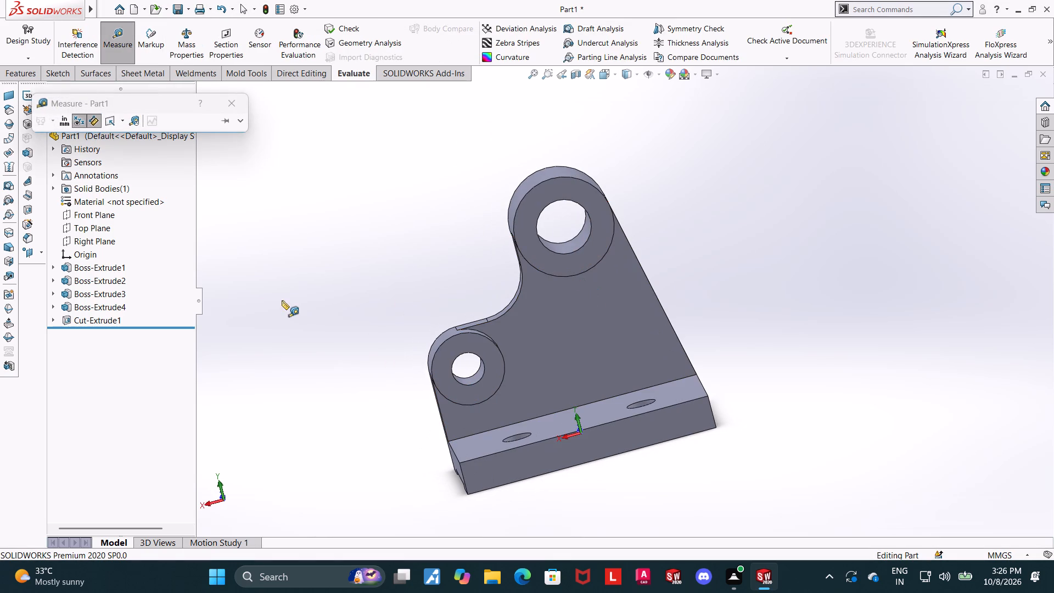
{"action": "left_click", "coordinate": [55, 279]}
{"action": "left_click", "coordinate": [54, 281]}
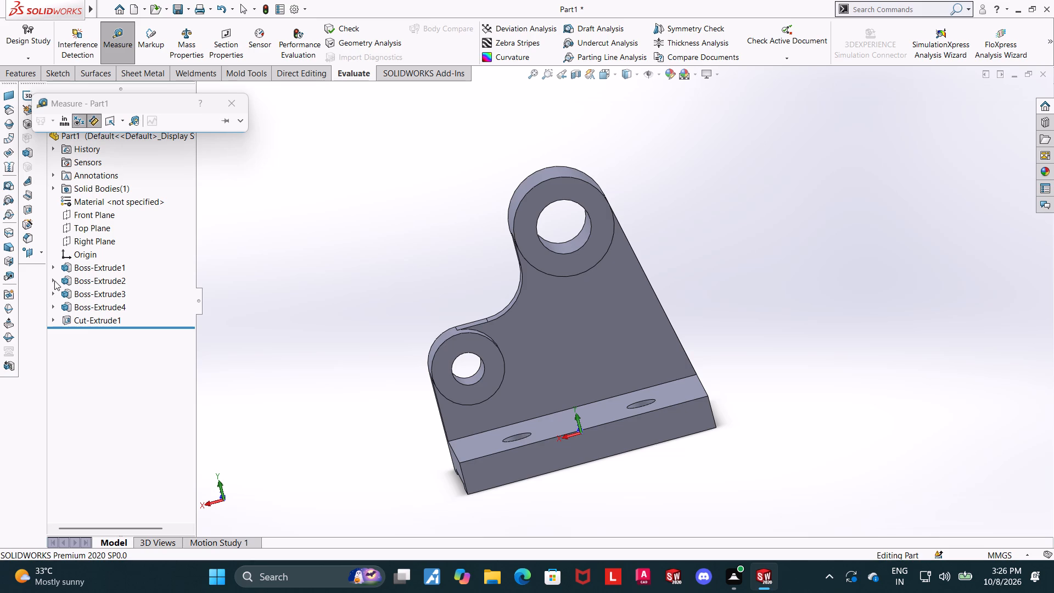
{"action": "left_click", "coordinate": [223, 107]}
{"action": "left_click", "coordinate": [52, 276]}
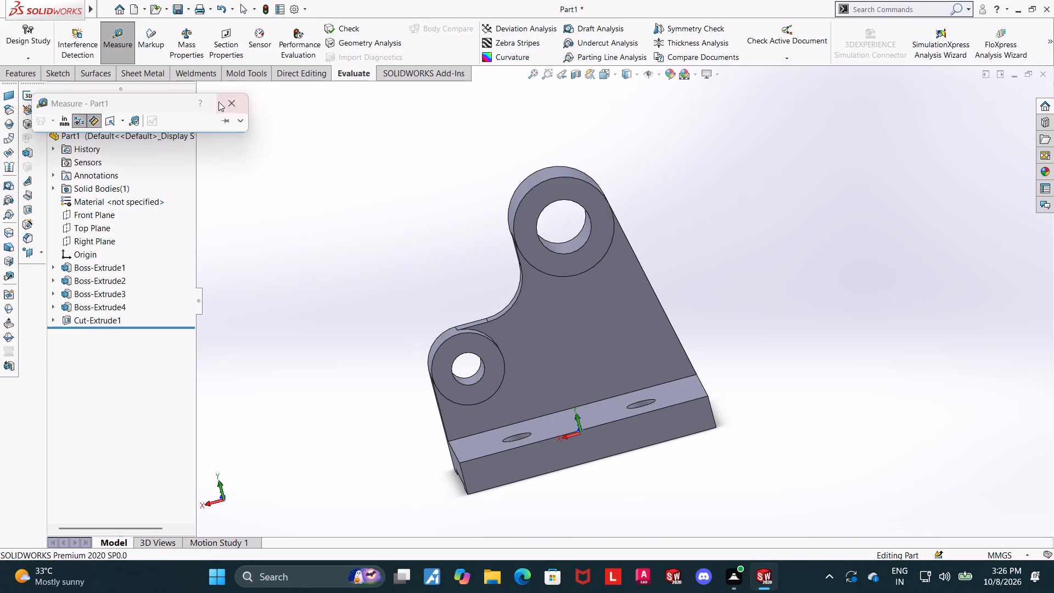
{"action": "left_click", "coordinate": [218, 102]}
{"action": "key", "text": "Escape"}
Review the dimensions of the upright plate's profile sketch under Boss-Extrude2.
{"action": "left_click", "coordinate": [53, 281]}
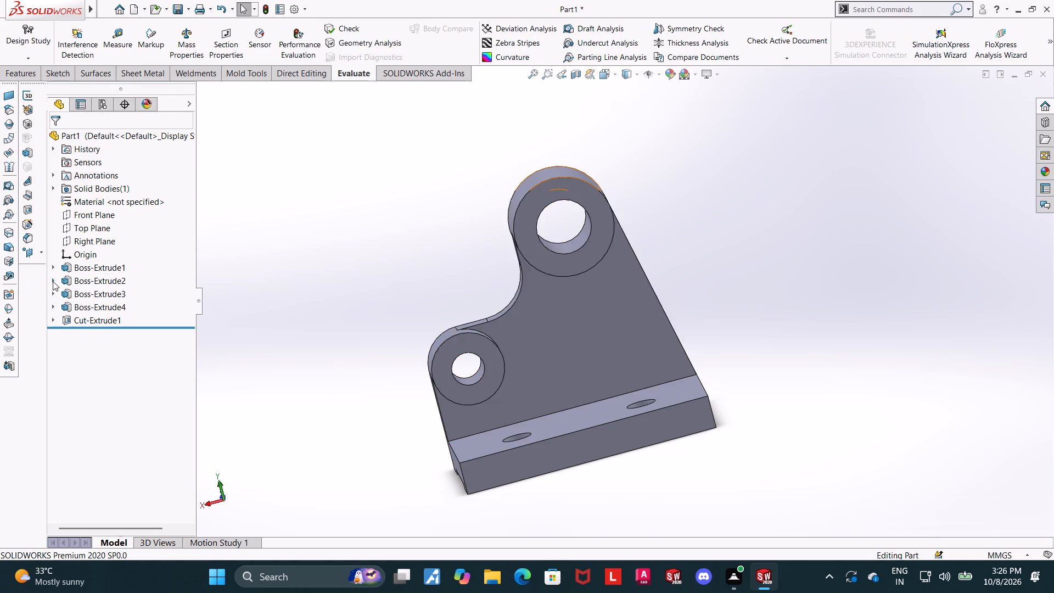
{"action": "left_click", "coordinate": [91, 294]}
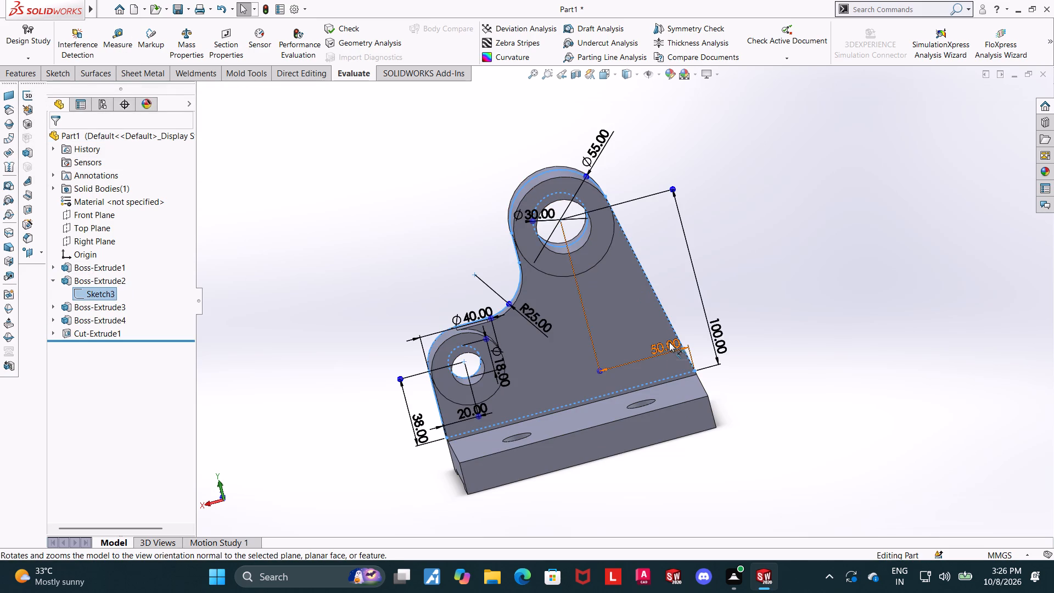
{"action": "left_click", "coordinate": [762, 270]}
Inspect the whole bracket from several sides, ending in an isometric view facing the bosses and base holes.
{"action": "scroll", "coordinate": [762, 300], "scroll_direction": "up", "scroll_amount": 1}
{"action": "middle_click_drag", "start_coordinate": [786, 309], "coordinate": [844, 288]}
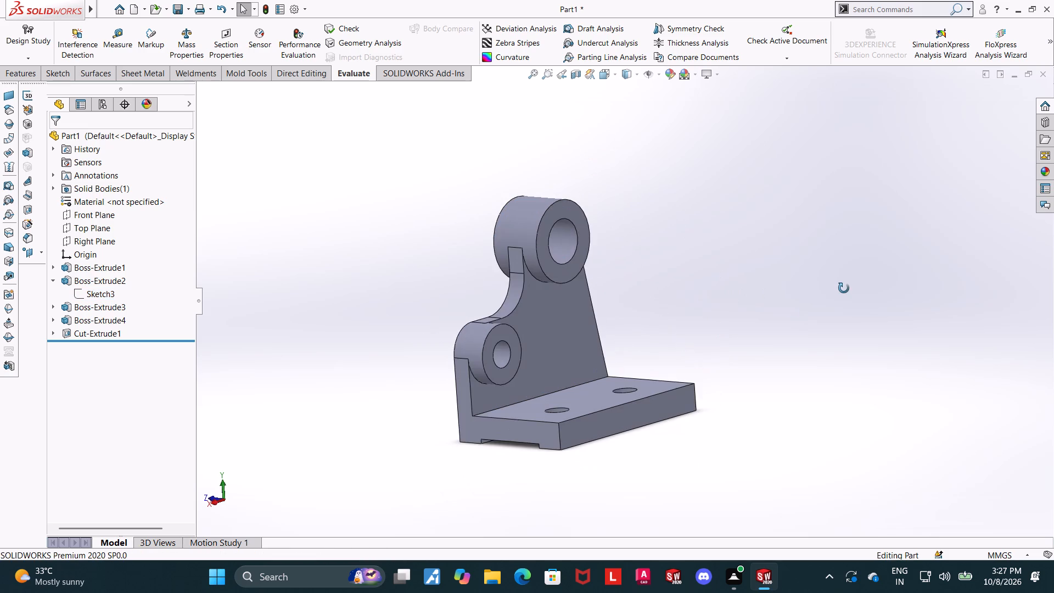
{"action": "middle_click_drag", "start_coordinate": [844, 288], "coordinate": [812, 284]}
{"action": "key", "text": "ctrl+7"}
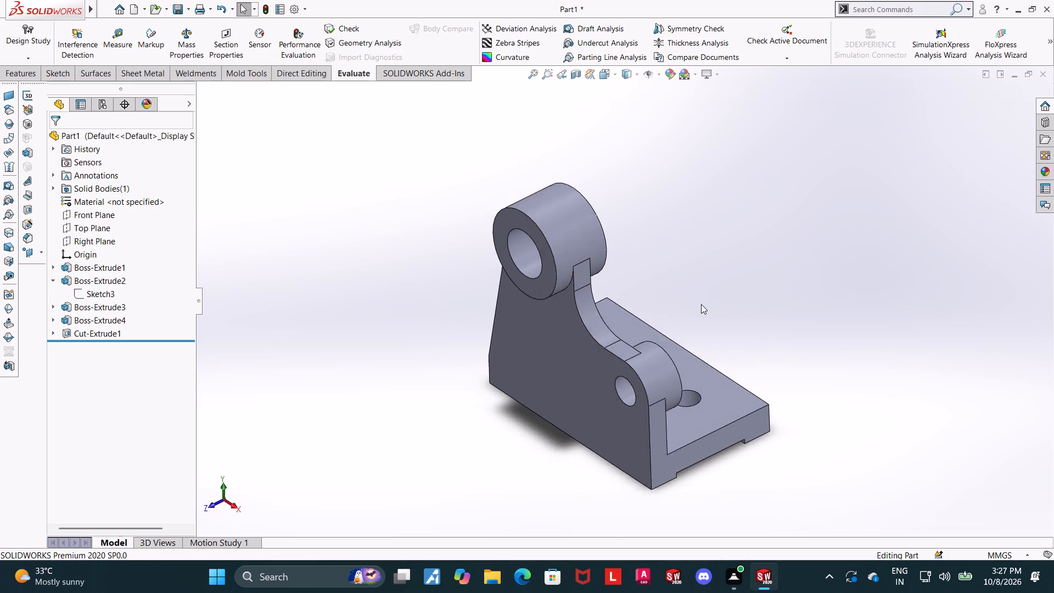
{"action": "middle_click_drag", "start_coordinate": [780, 337], "coordinate": [628, 386]}
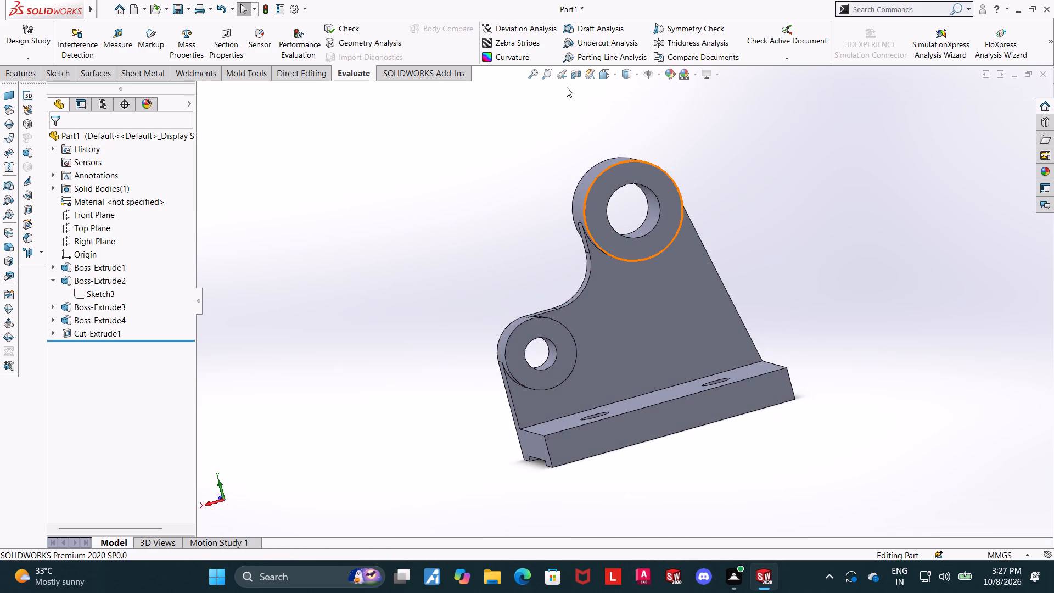
{"action": "left_click", "coordinate": [599, 77]}
{"action": "left_click", "coordinate": [389, 307]}
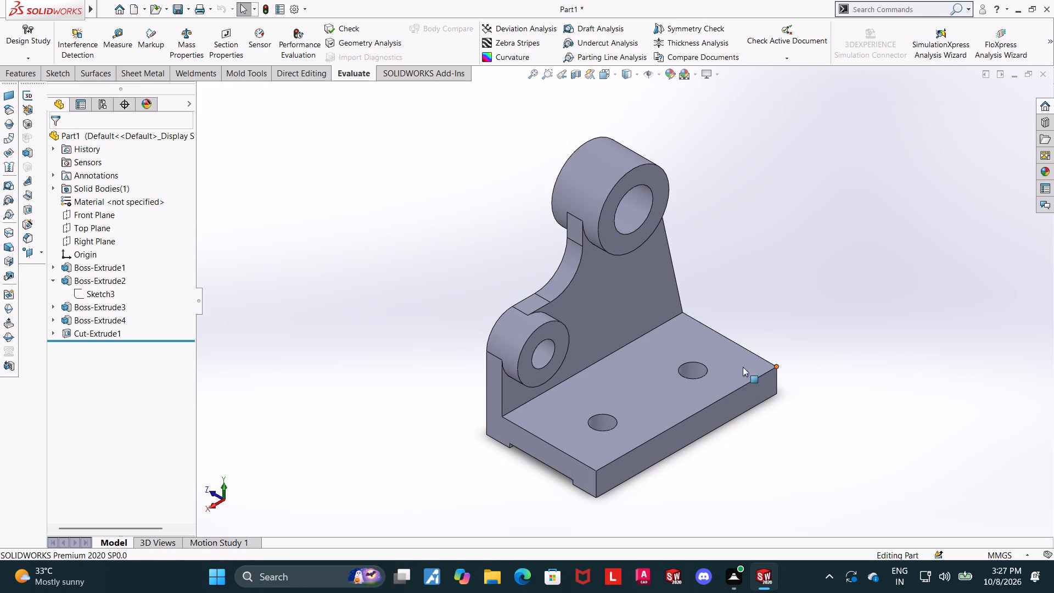
{"action": "scroll", "coordinate": [701, 293], "scroll_direction": "down", "scroll_amount": 1}
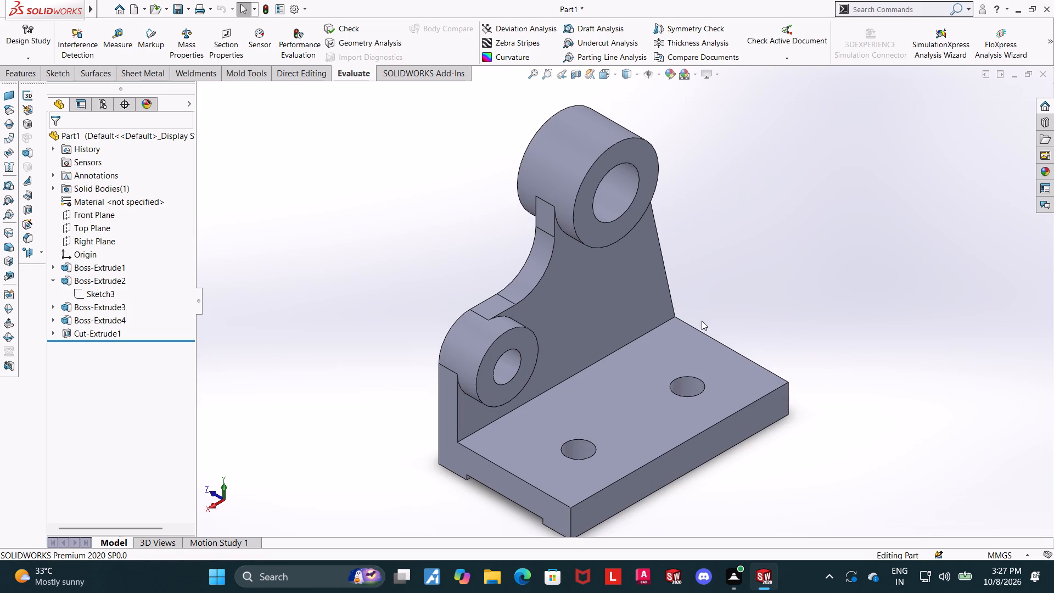
{"action": "scroll", "coordinate": [756, 407], "scroll_direction": "up", "scroll_amount": 1}
{"action": "scroll", "coordinate": [632, 363], "scroll_direction": "down", "scroll_amount": 1}
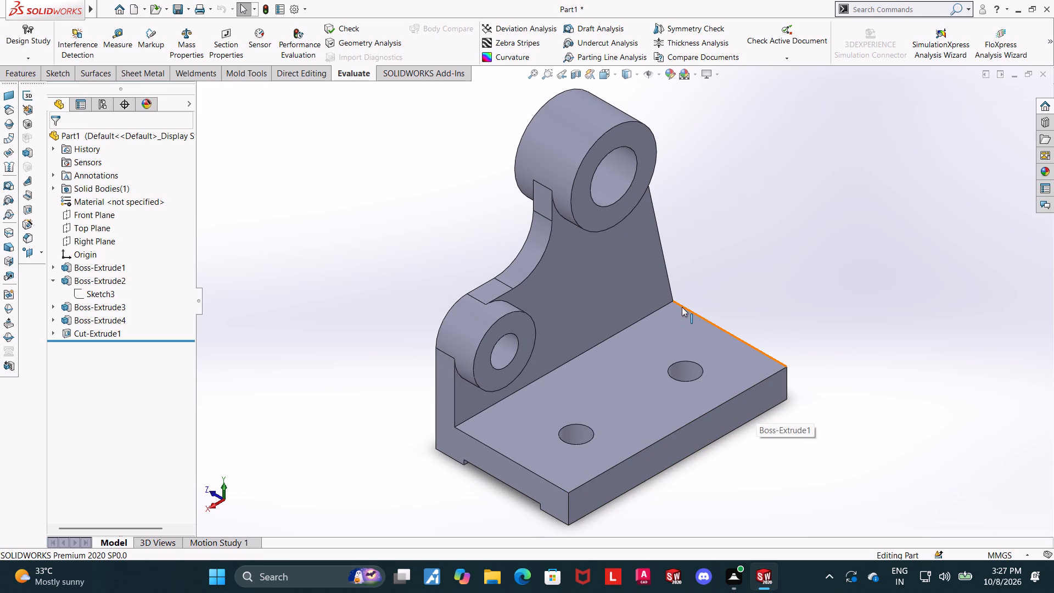
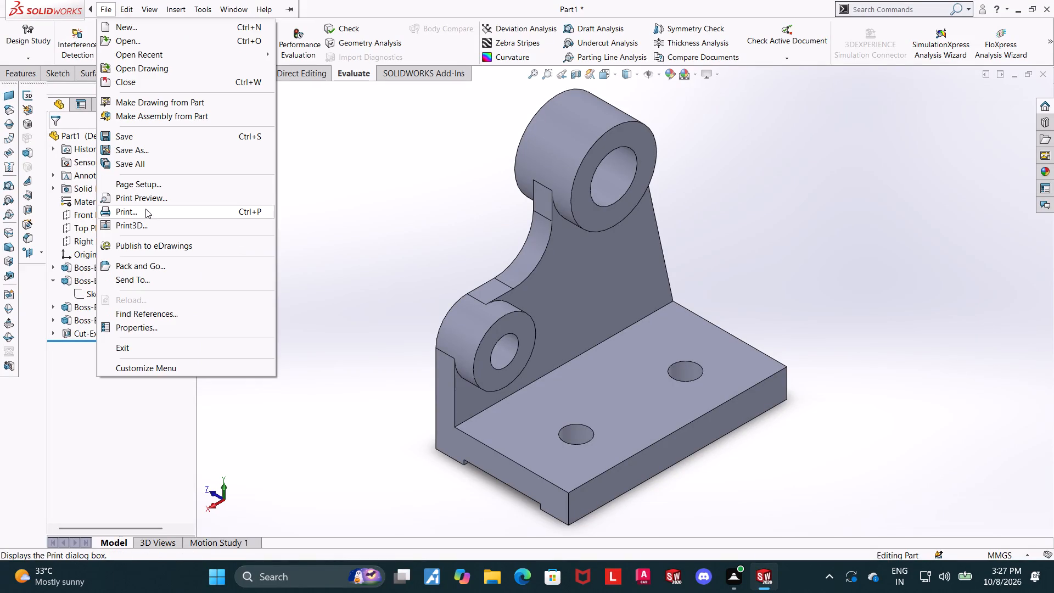
Save the part in the Downloads folder as a SOLIDWORKS Part named "offset bearing pillar bracket".
{"action": "left_click", "coordinate": [143, 149]}
{"action": "type", "text": "offset bearing pilla"}
{"action": "key", "text": "space"}
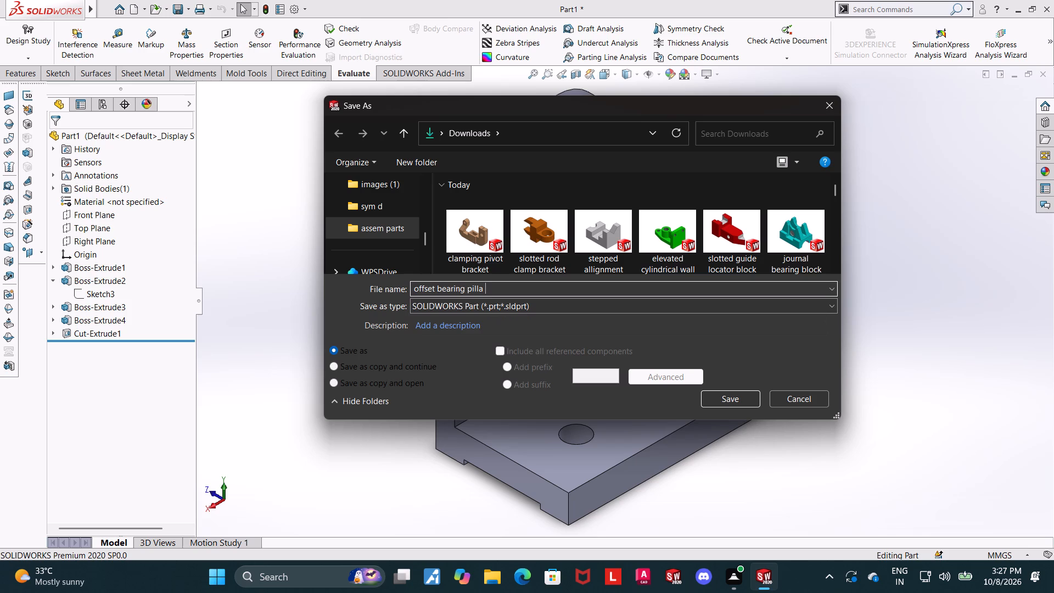
{"action": "key", "text": "BackSpace"}
{"action": "type", "text": "r bracket"}
{"action": "key", "text": "space"}
{"action": "left_click", "coordinate": [751, 402]}
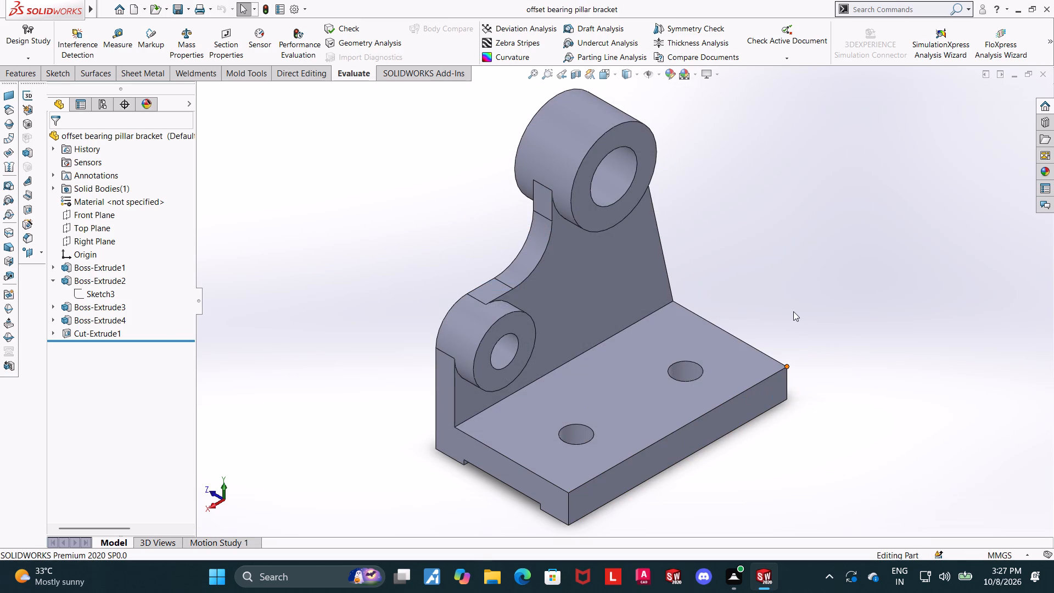
Save a copy of the bracket as an Adobe PDF in Downloads under the same name, offset bearing pillar bracket.
{"action": "left_click", "coordinate": [130, 146]}
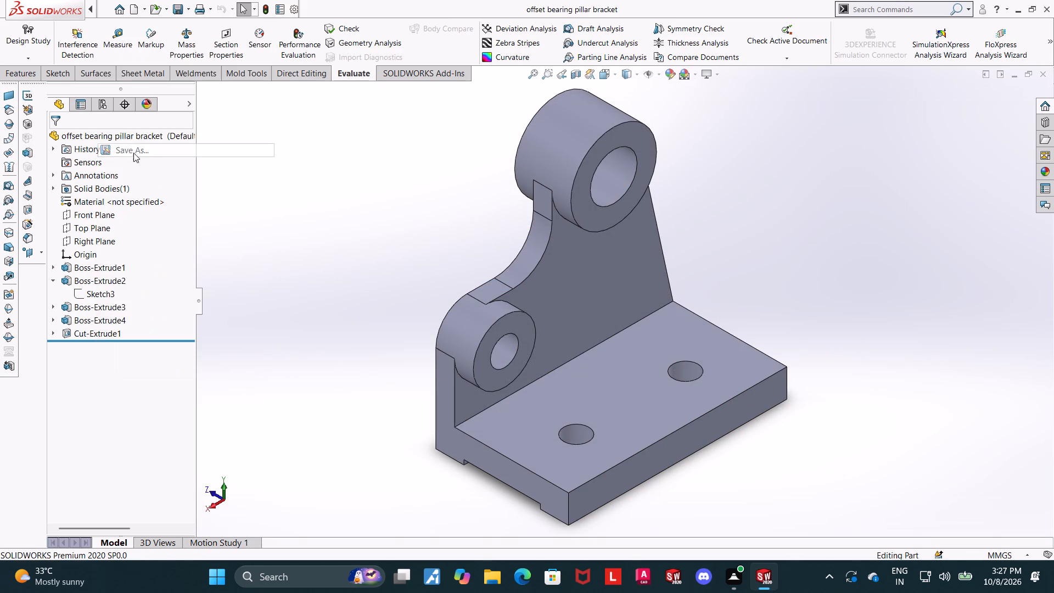
{"action": "left_click", "coordinate": [511, 311]}
{"action": "left_click", "coordinate": [547, 82]}
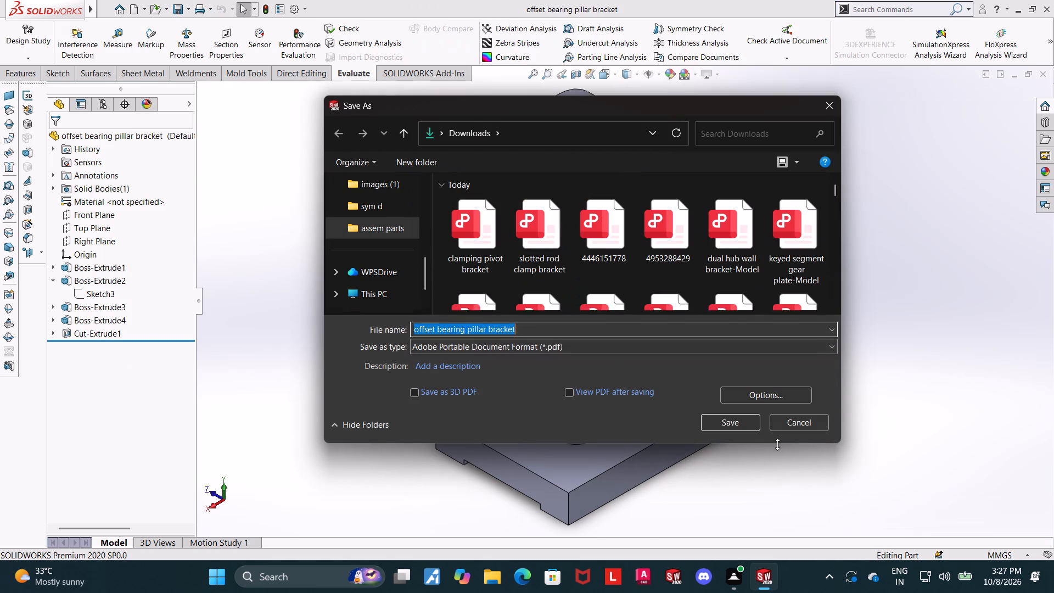
{"action": "left_click", "coordinate": [726, 417]}
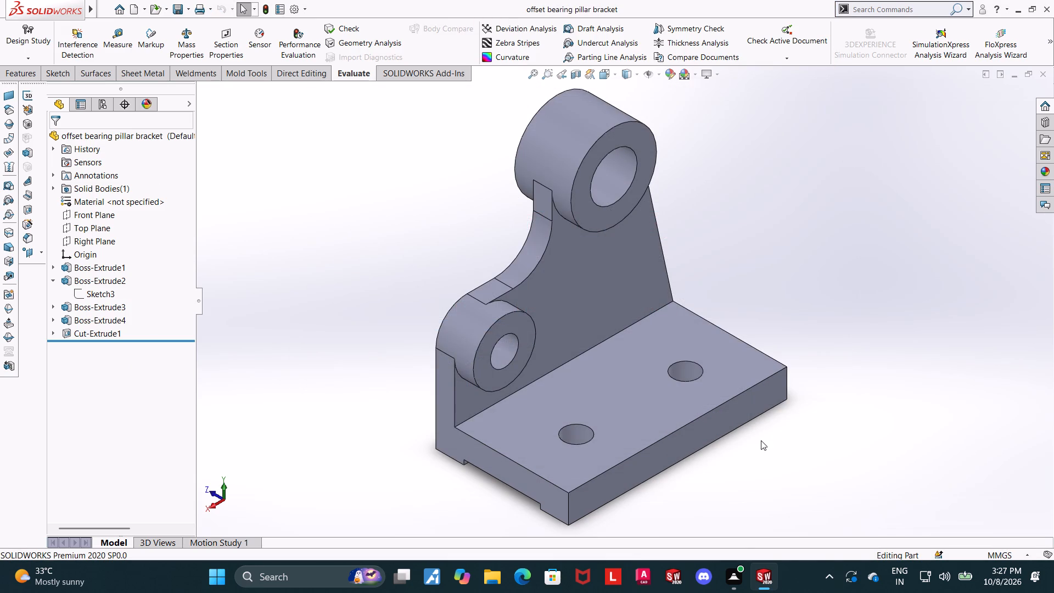